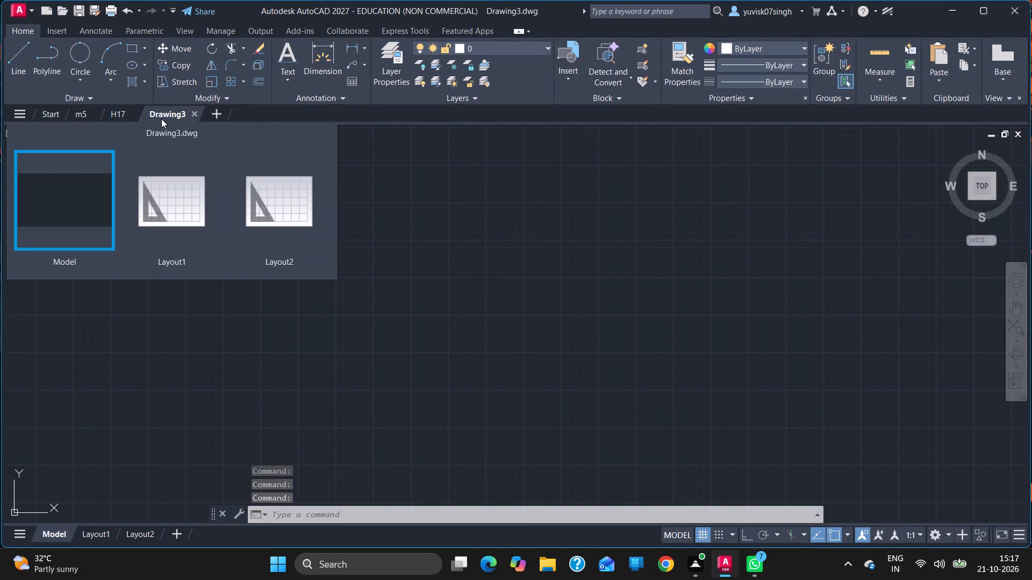
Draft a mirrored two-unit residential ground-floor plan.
Set the length type in the drawing units to Architectural and accept the change.
left_click(20, 61)
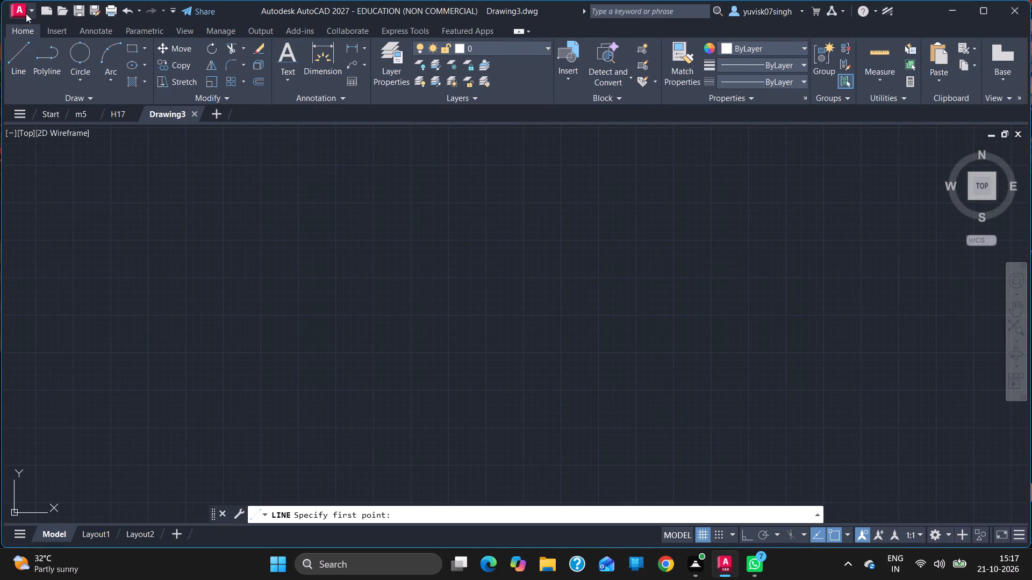
left_click(26, 13)
left_click(83, 344)
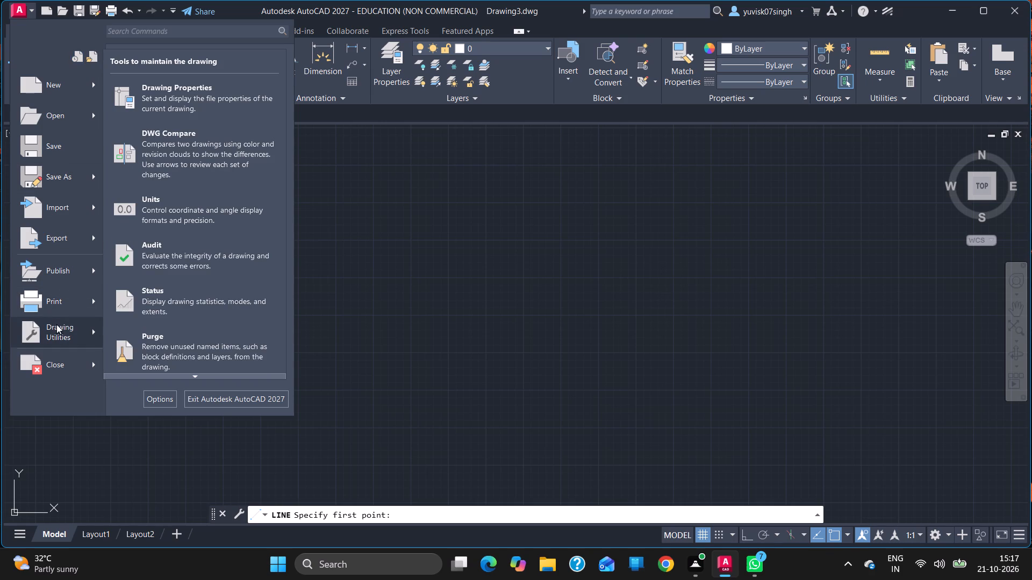
left_click(200, 209)
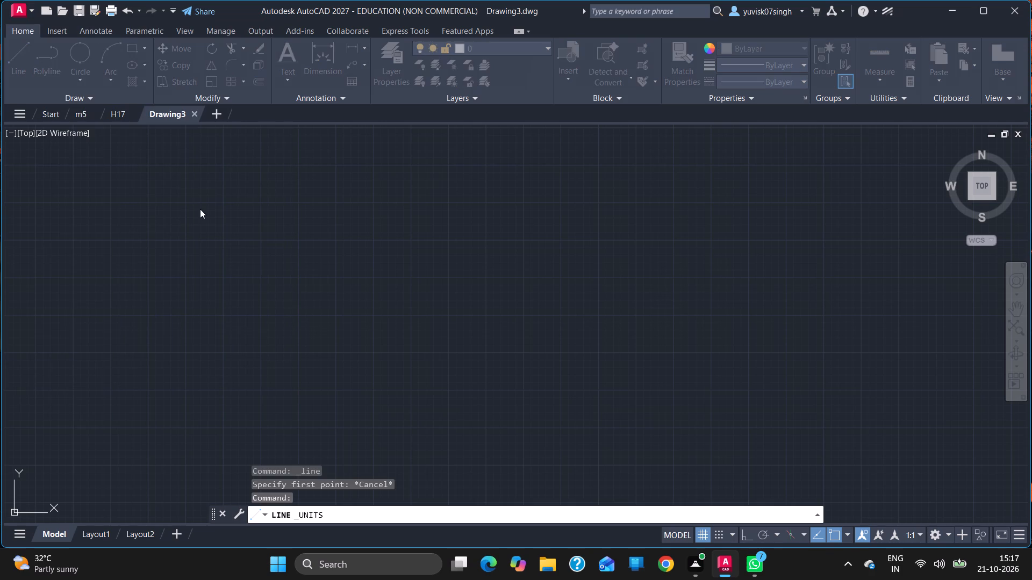
left_click(414, 186)
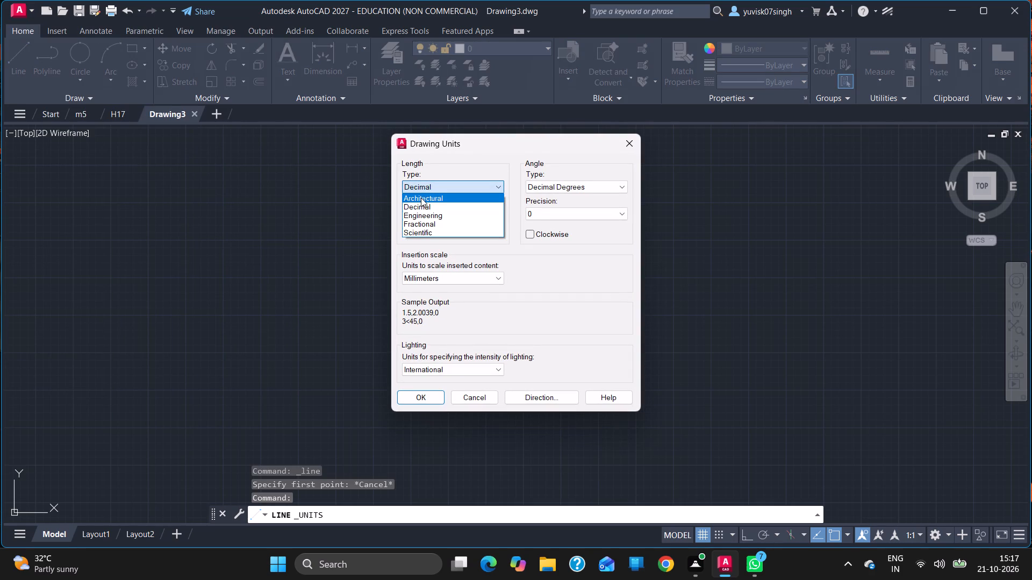
left_click(421, 198)
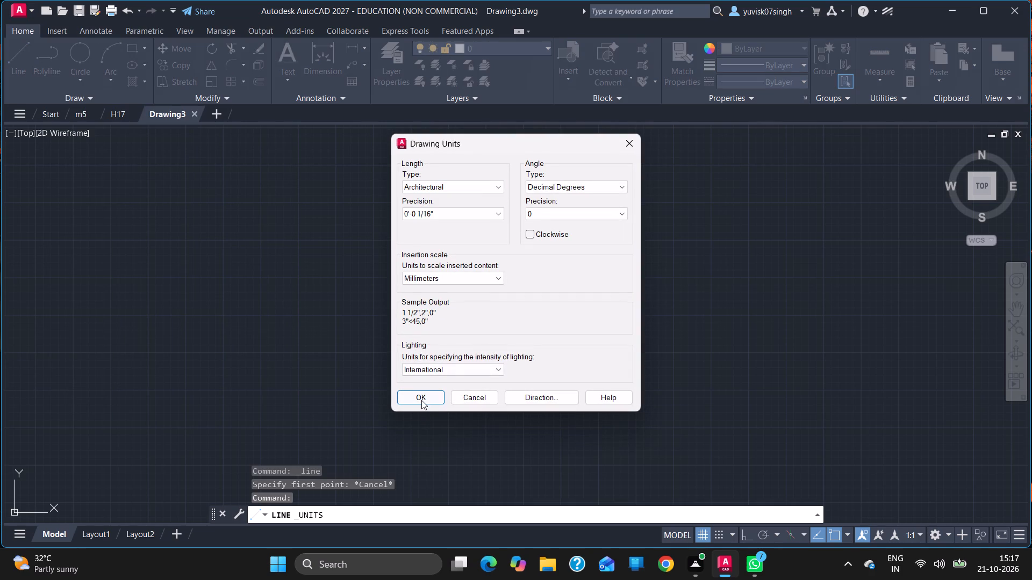
left_click(421, 400)
left_click(558, 316)
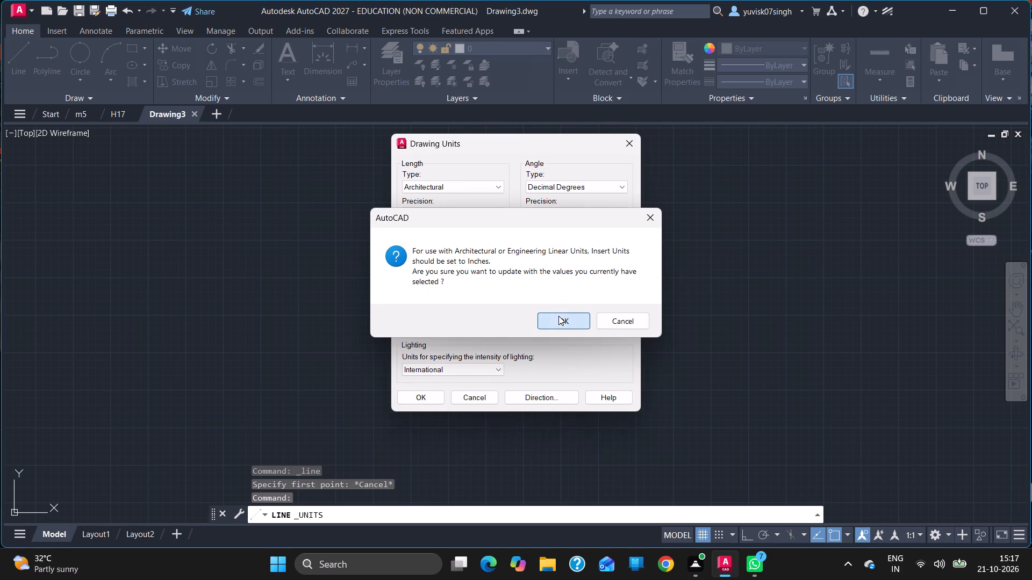
key("Escape")
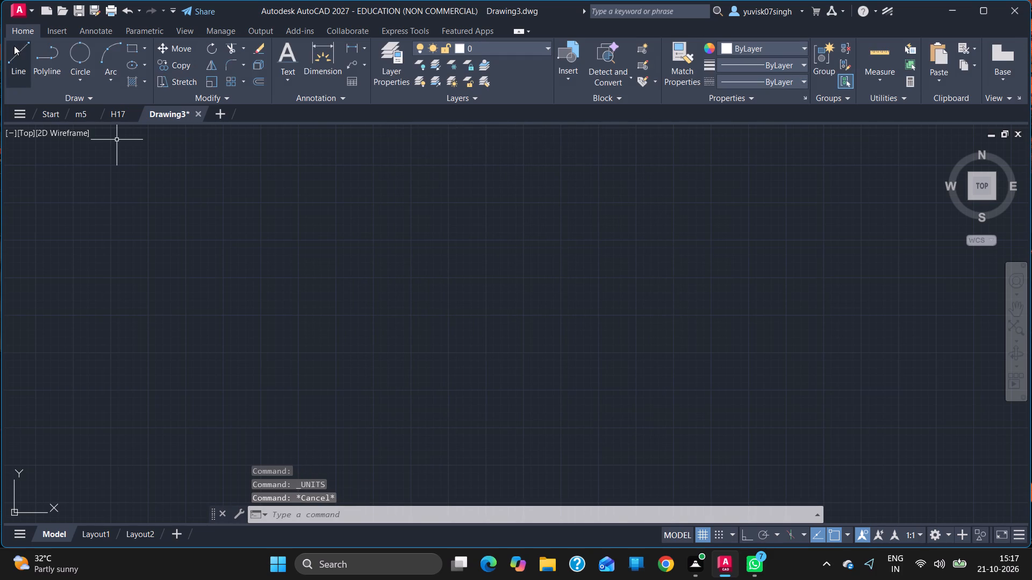
With Ortho on, draw two connected lines in the upper part of the drawing: 27' horizontally rightward, followed by 60' straight down.
left_click(14, 46)
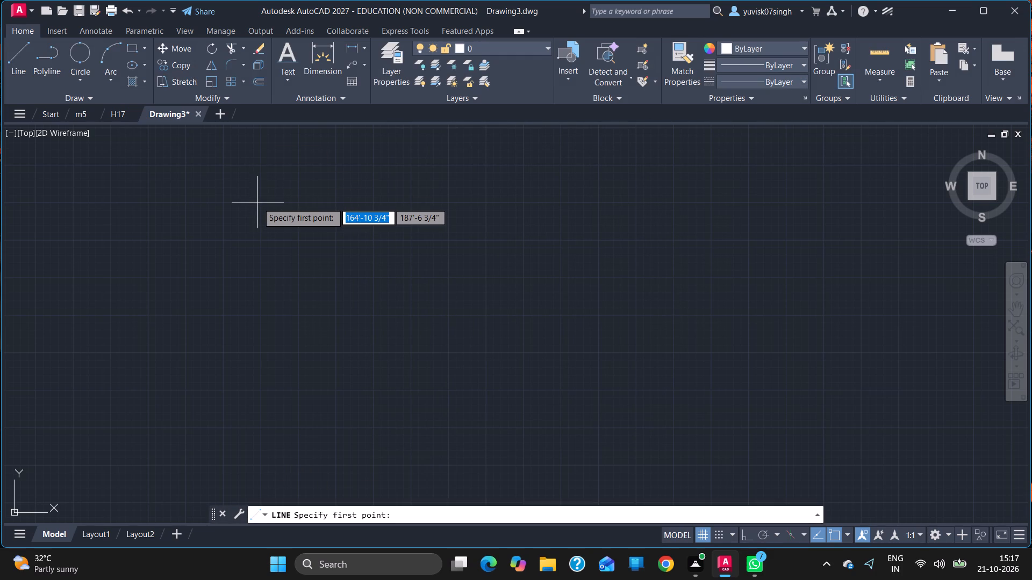
left_click_drag(299, 221, 506, 213)
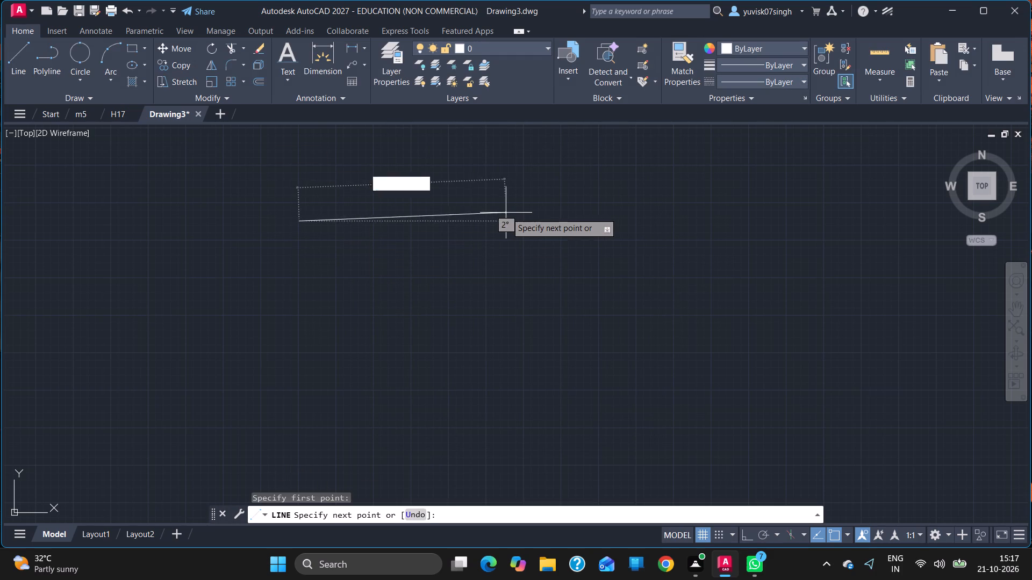
left_click_drag(506, 213, 510, 218)
key("F8")
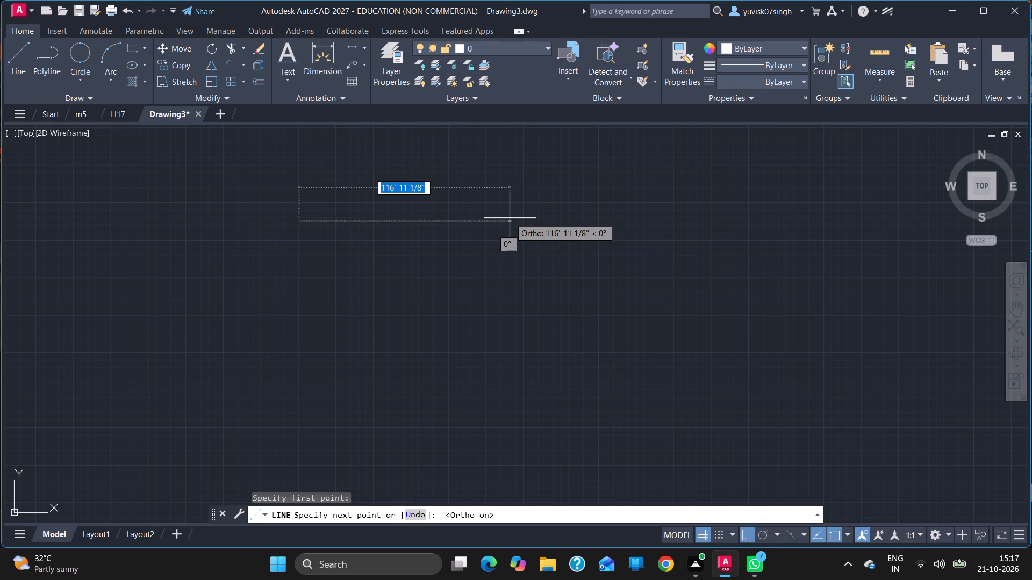
key("2")
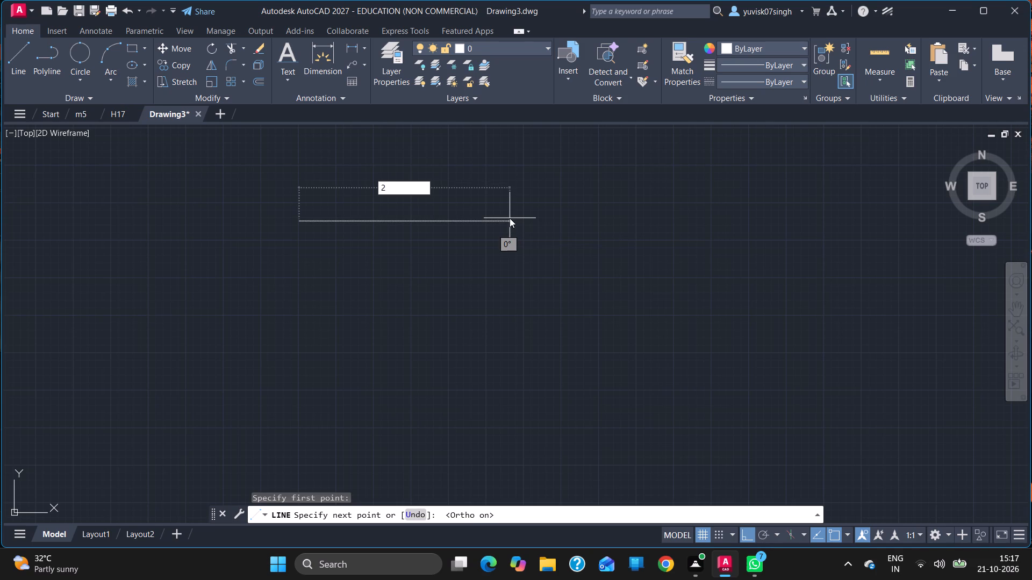
key("7")
key("apostrophe")
key("Return")
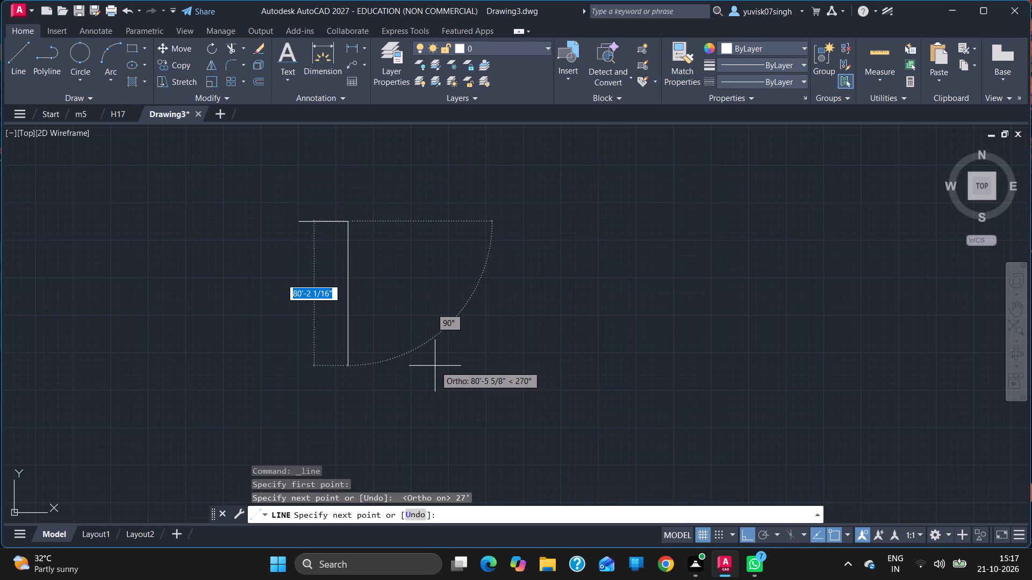
type("60'")
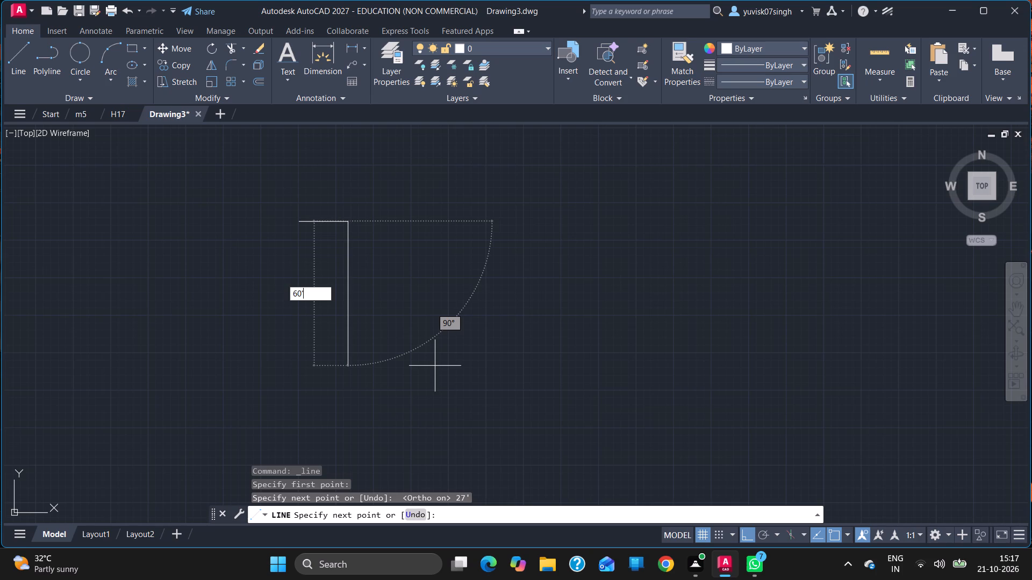
key("Return")
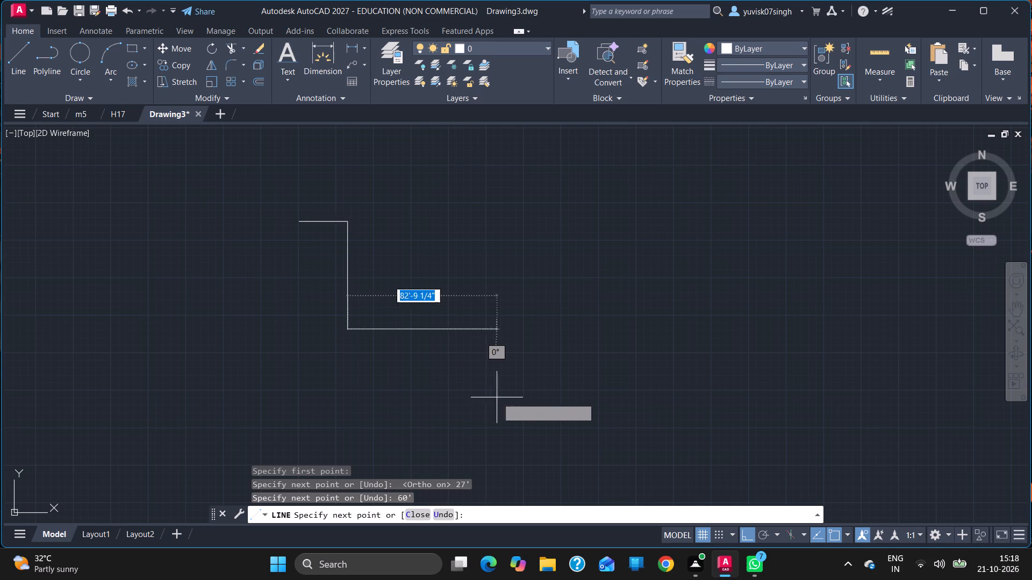
key("Escape")
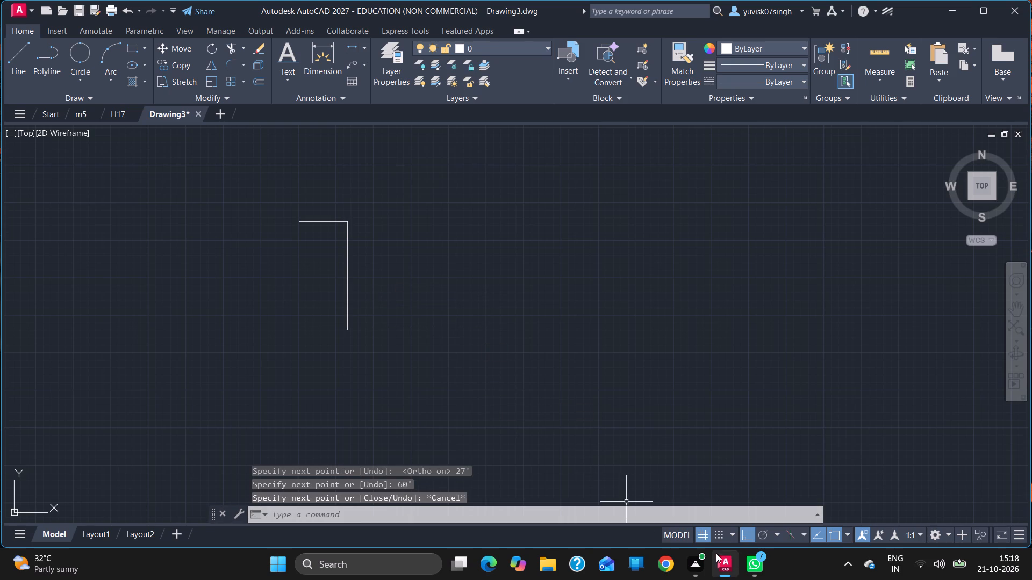
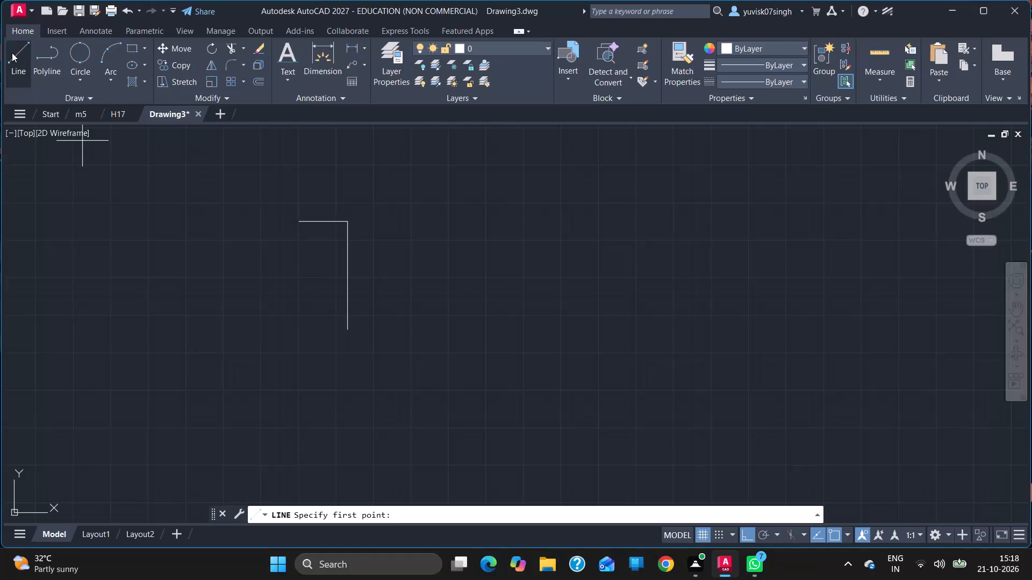
Close the outline with a 27' line leftward from the lower end of the 60' side and a vertical line up to its start.
left_click(12, 53)
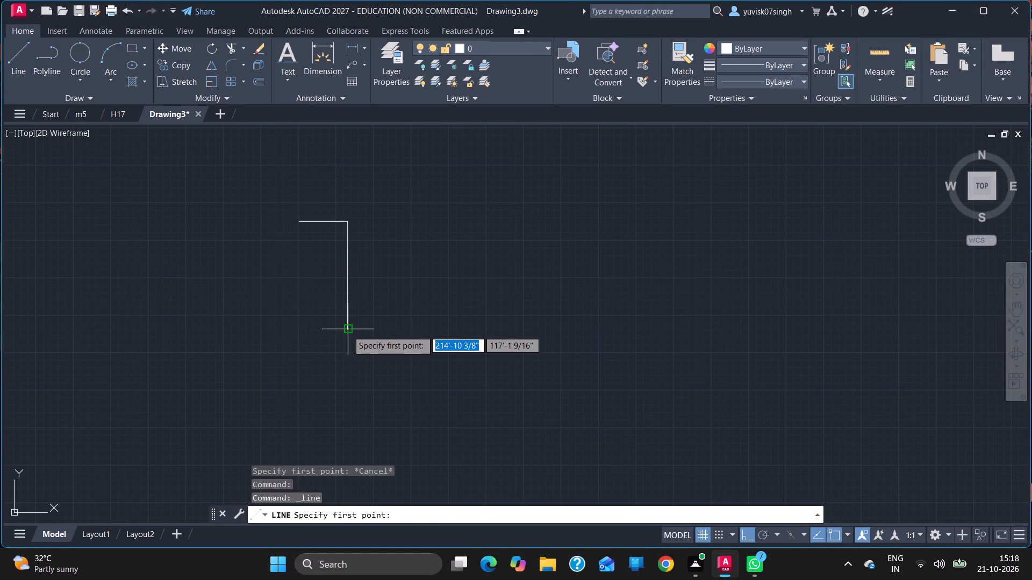
left_click_drag(347, 330, 279, 329)
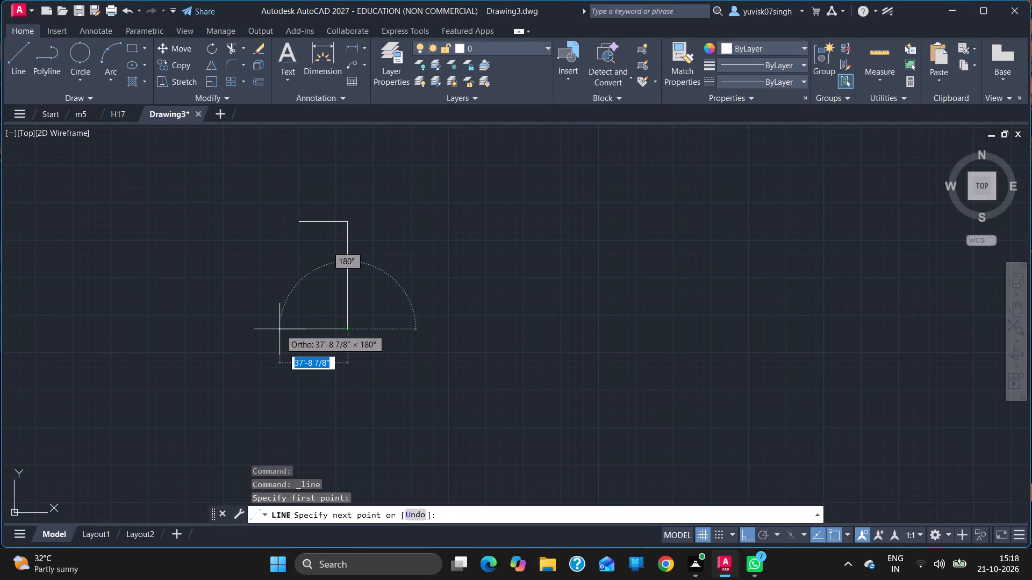
key("2")
type("7'")
key("Return")
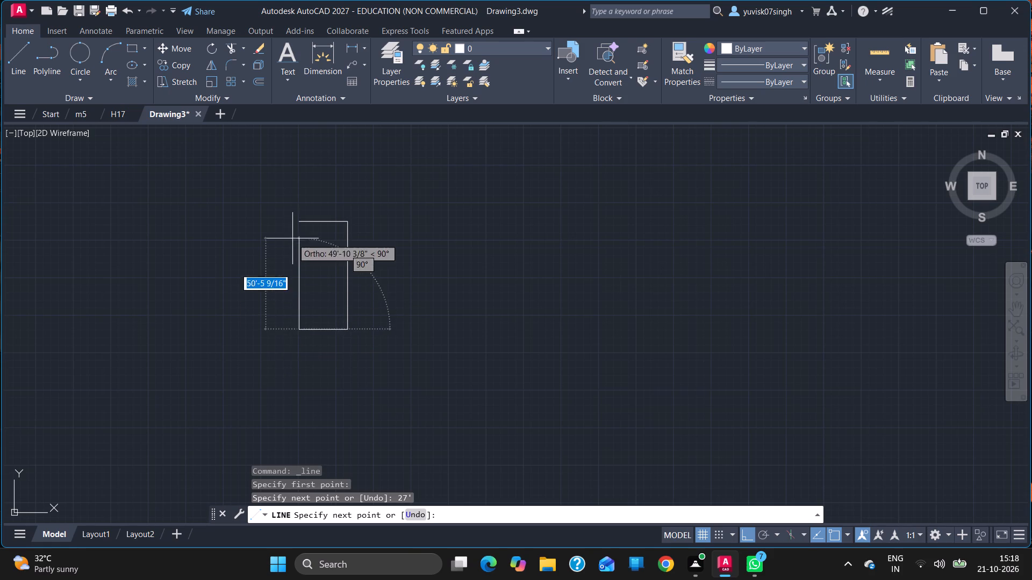
left_click(299, 222)
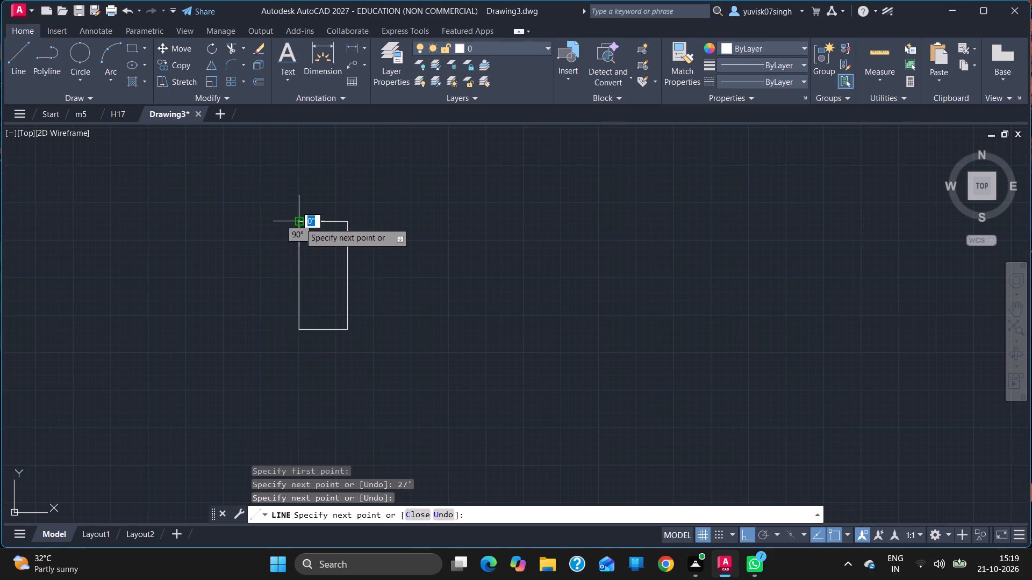
key("Escape")
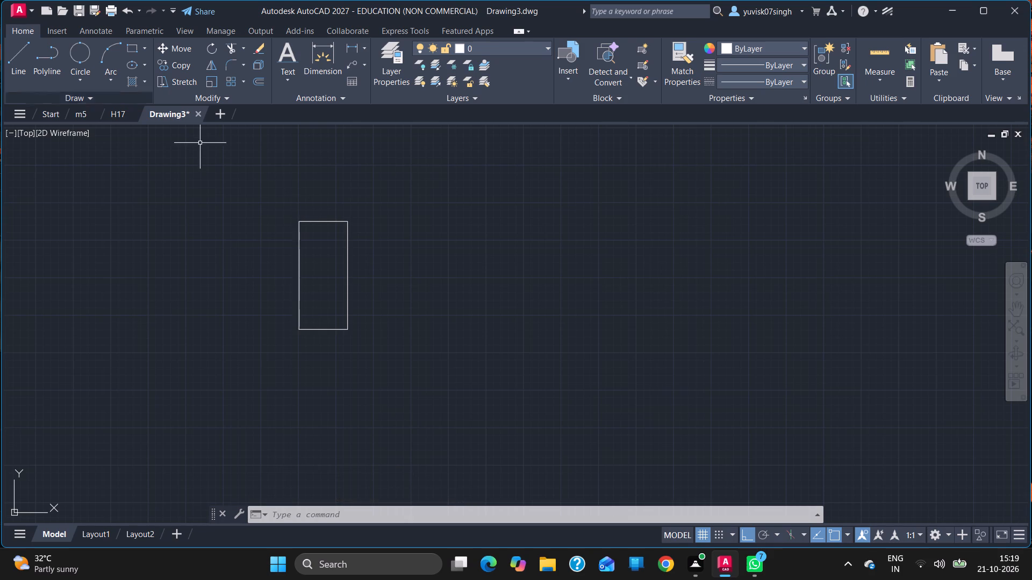
Draw a 9" line rightward along the top edge from the outline's upper-left corner, followed by a 9" line straight down.
scroll(362, 214, "up", 3, "ctrl")
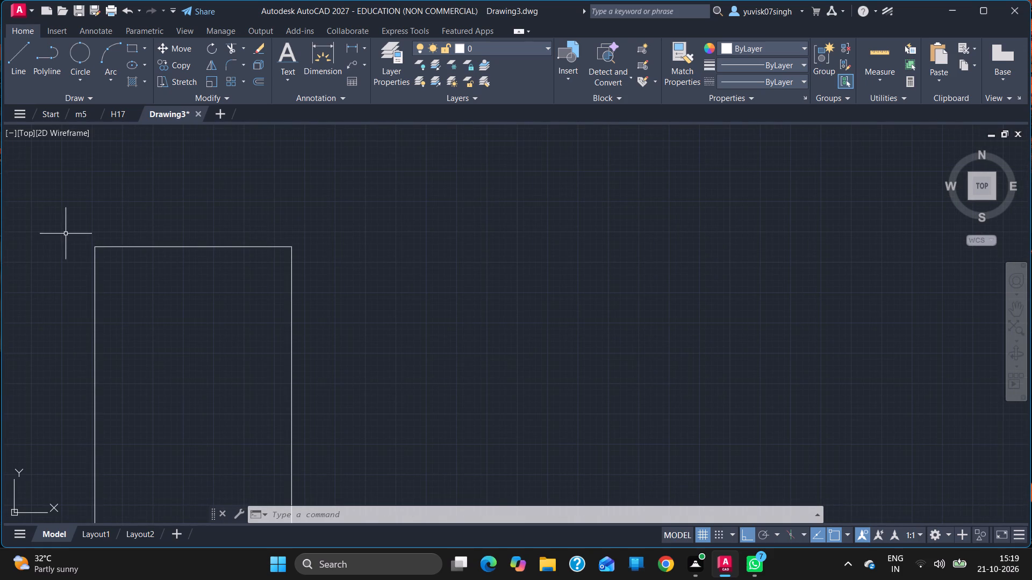
scroll(68, 235, "up", 4, "ctrl")
scroll(276, 323, "down", 2, "ctrl")
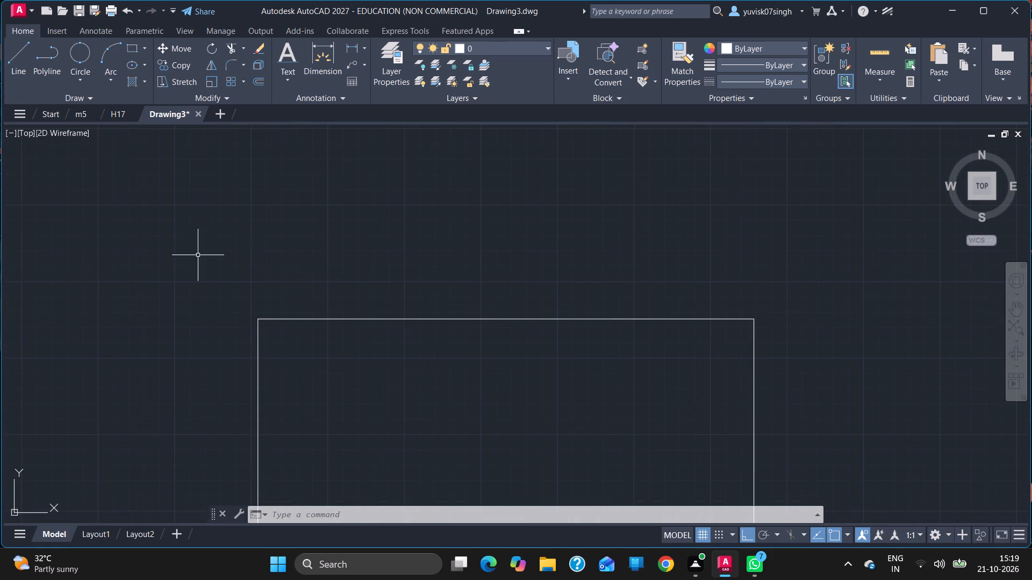
left_click(17, 78)
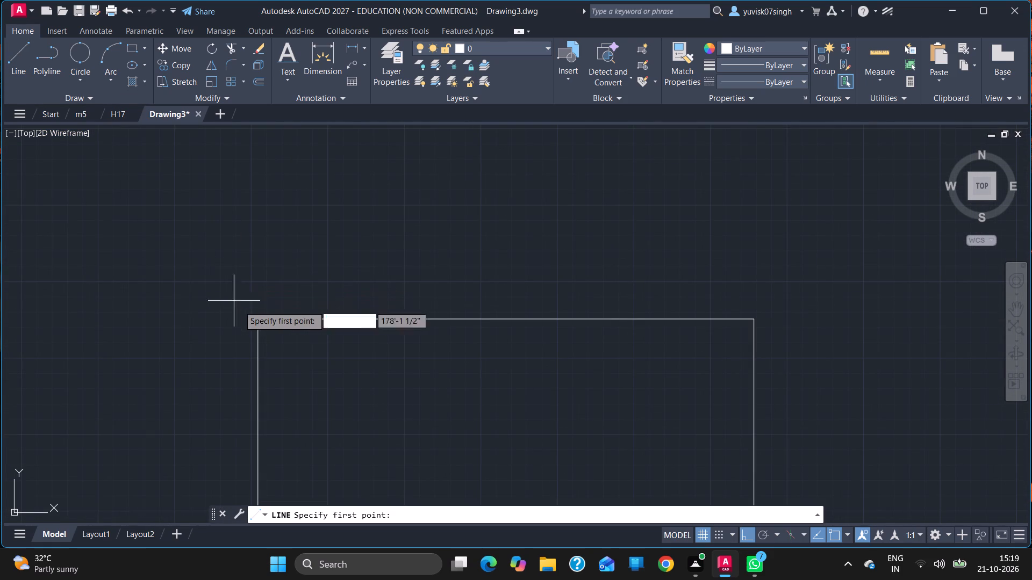
left_click(257, 321)
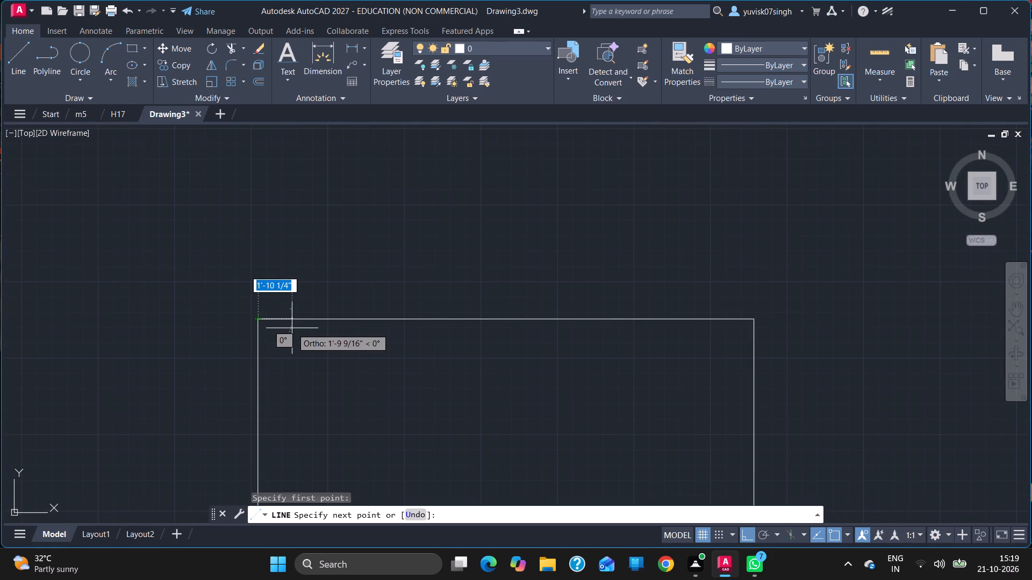
key("9")
key("Return")
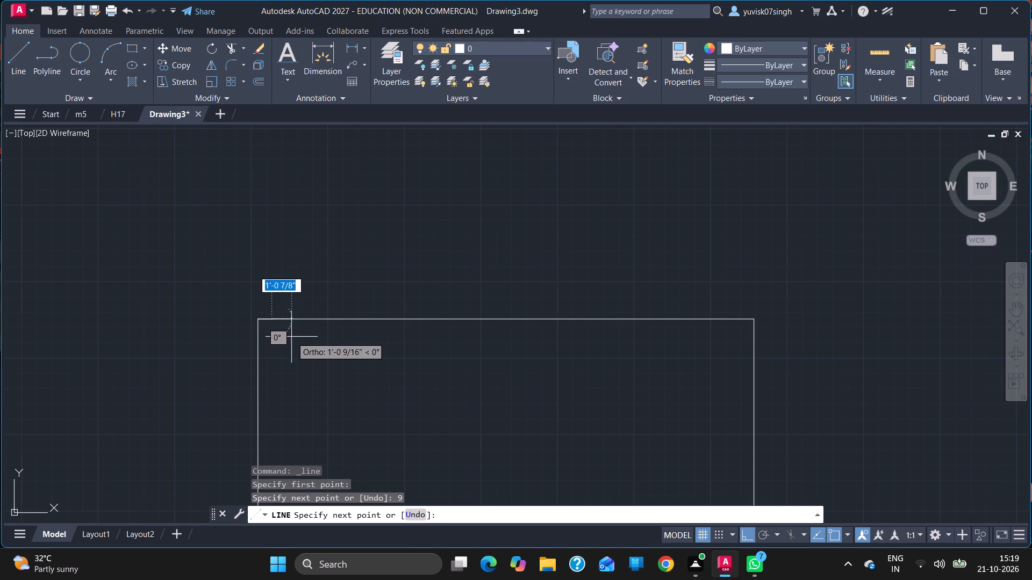
key("9")
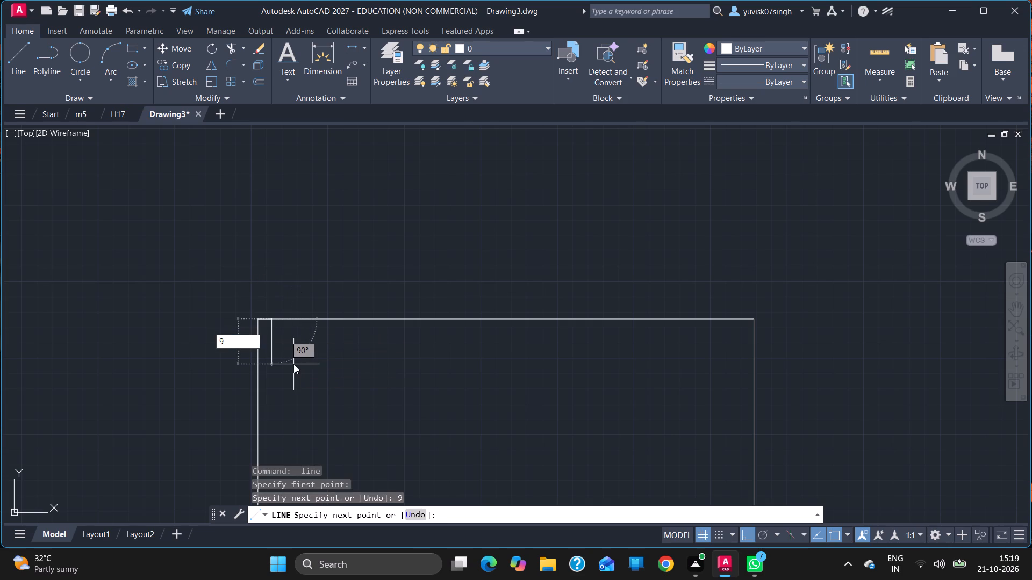
key("Return")
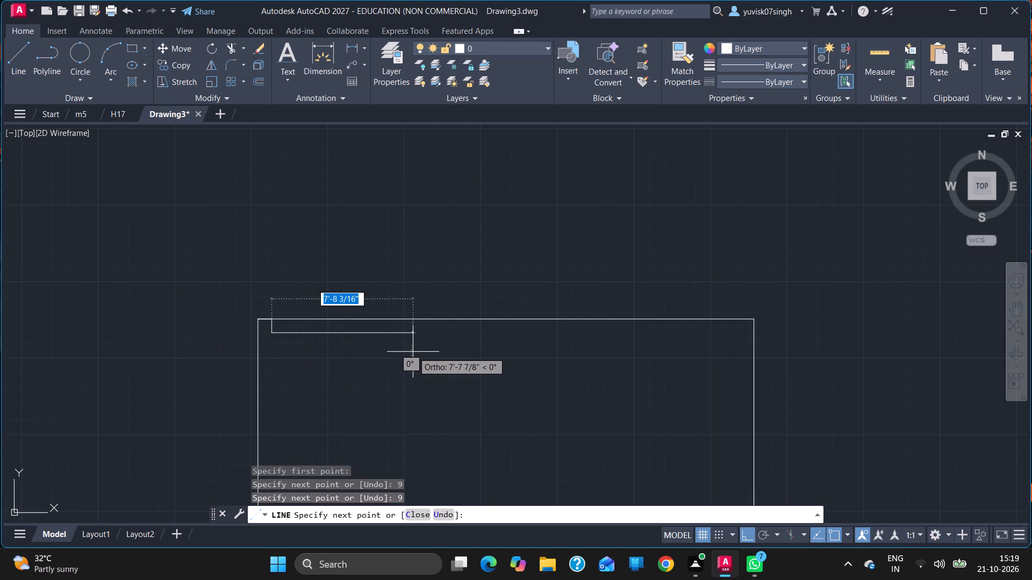
Continue the inner room outline with a 5' line rightward and a 9' line straight down, and end the line there.
key("5")
key("apostrophe")
key("Return")
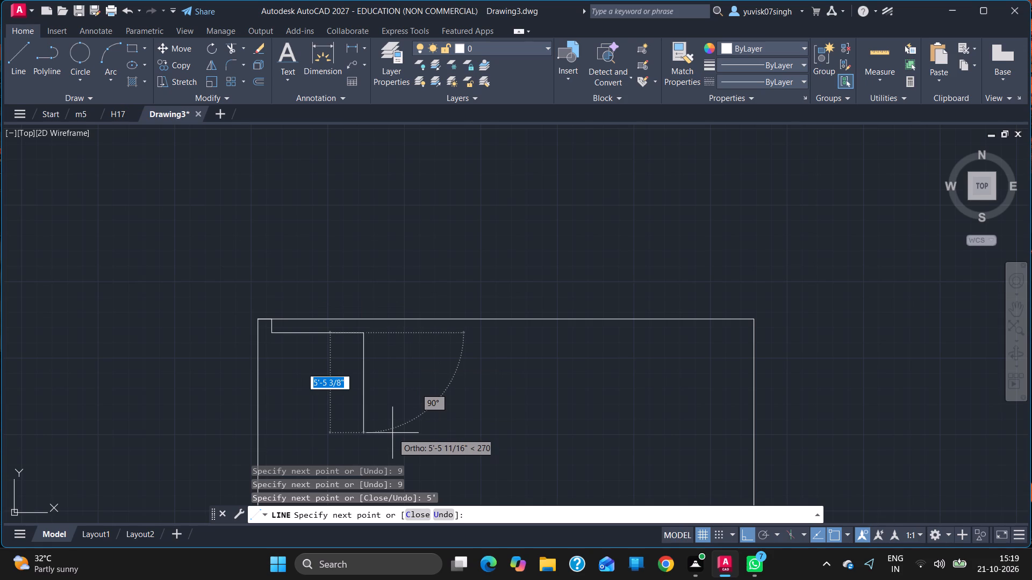
key("9")
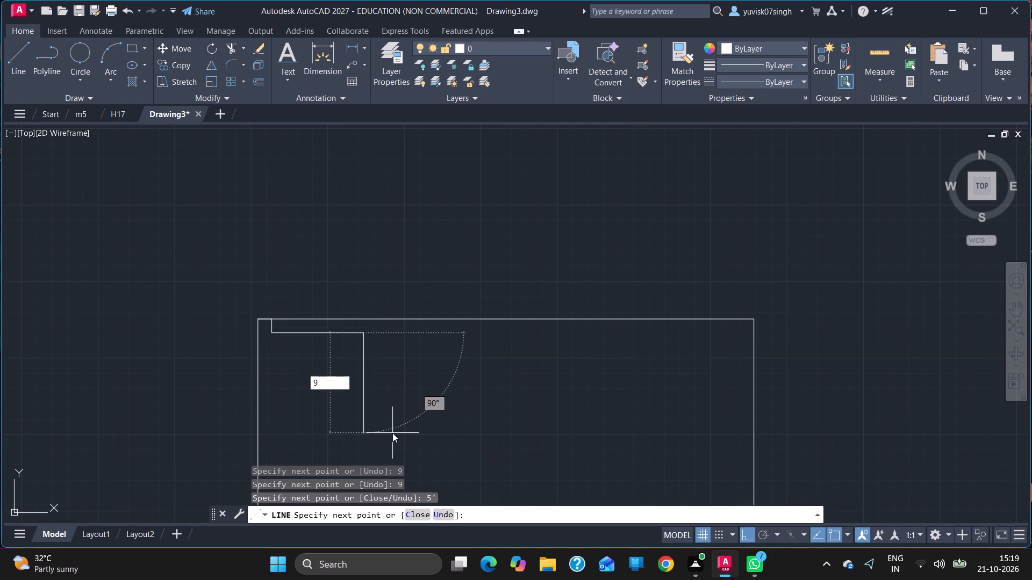
key("apostrophe")
key("Return")
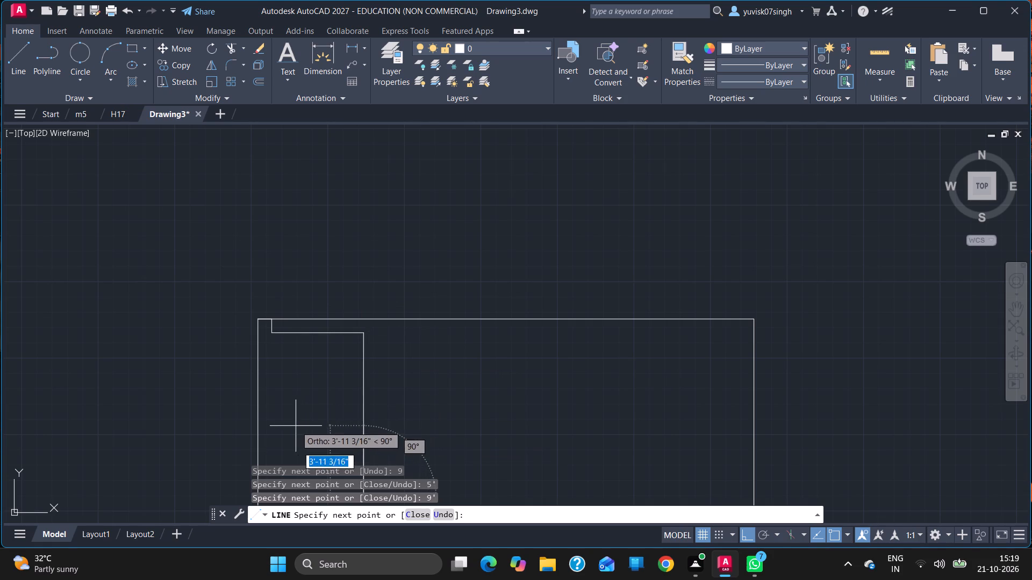
left_click(1016, 306)
left_click_drag(827, 362, 849, 142)
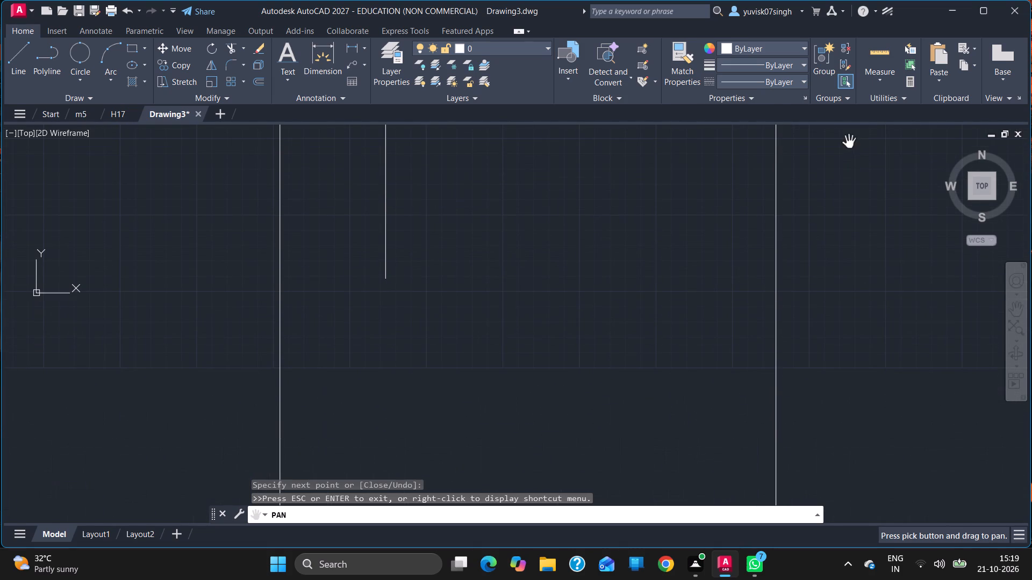
key("Escape")
key("Escape")
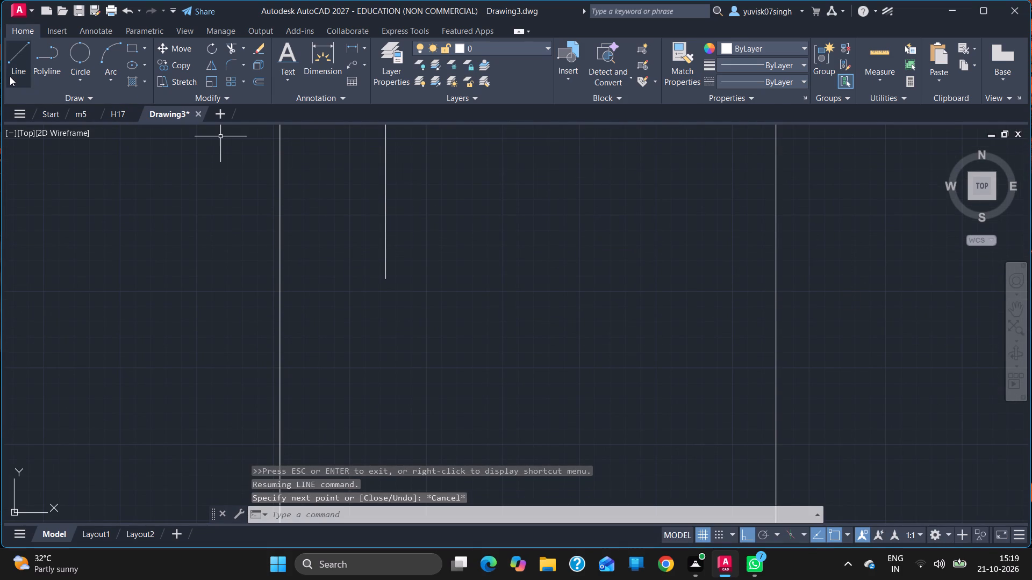
Close the inner room with a 5' line leftward from the lower end of its 9' side and a vertical line up to its upper-left corner.
left_click(10, 76)
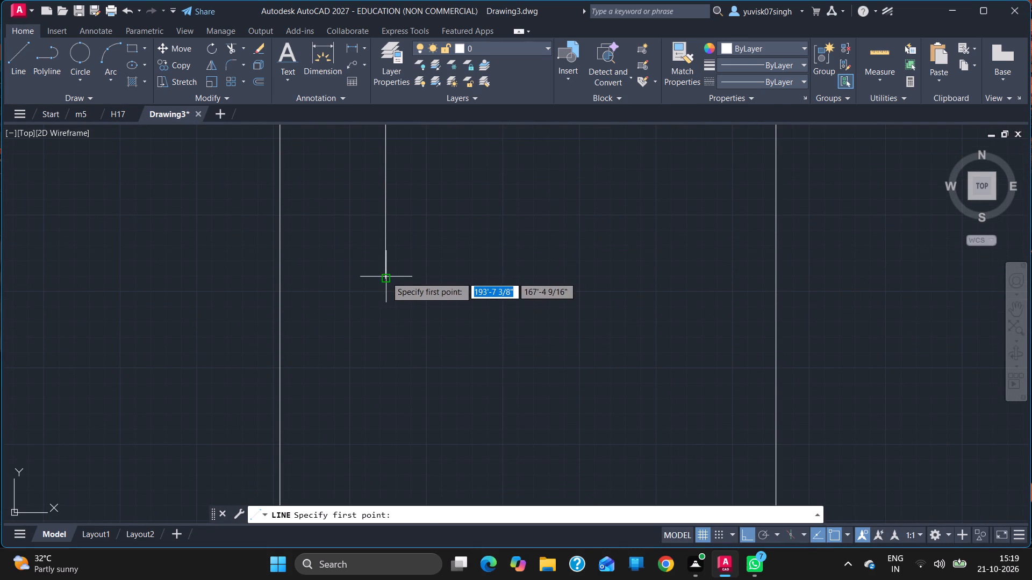
left_click(386, 277)
key("5")
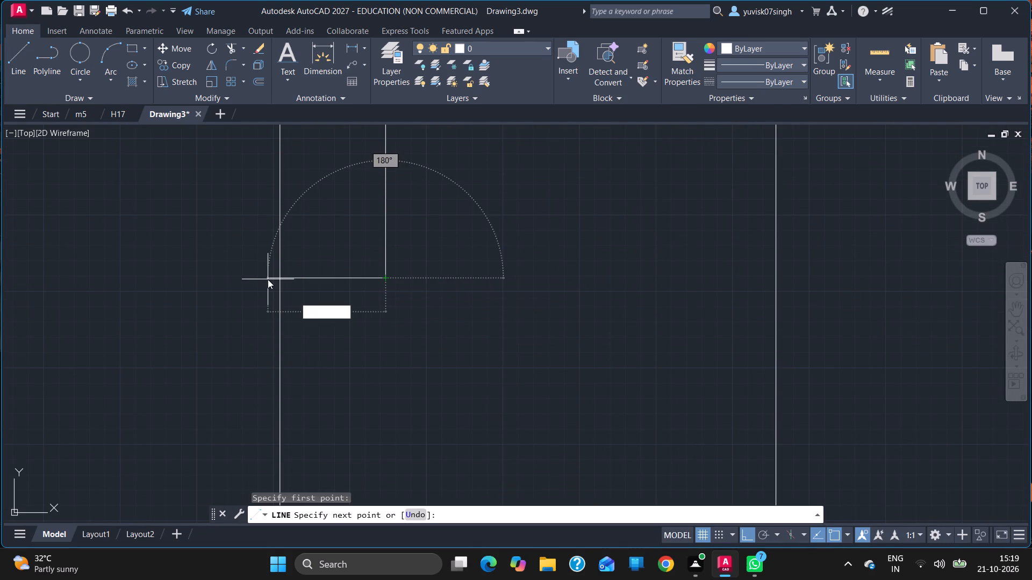
key("apostrophe")
key("Return")
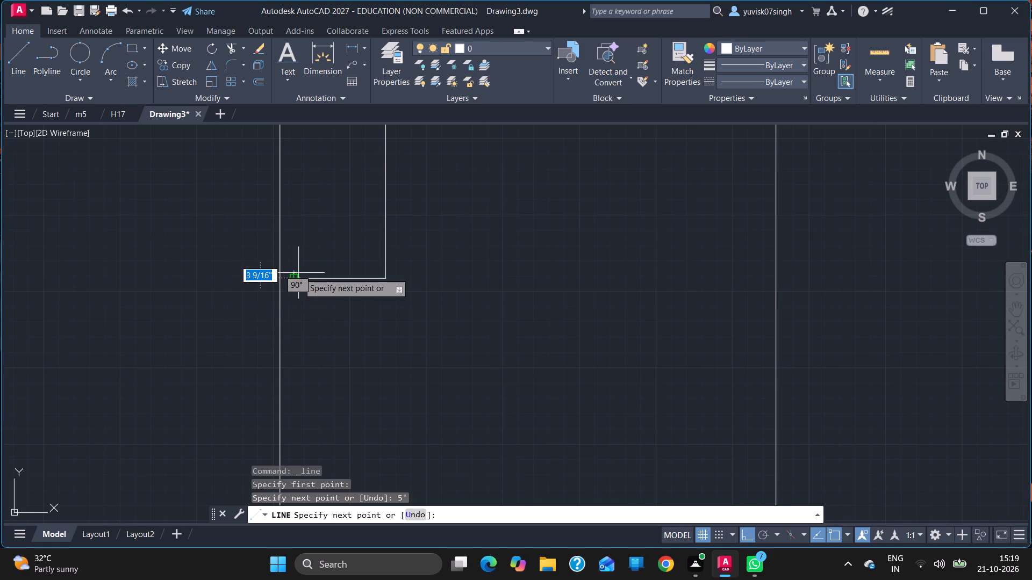
scroll(145, 397, "down", 2, "ctrl")
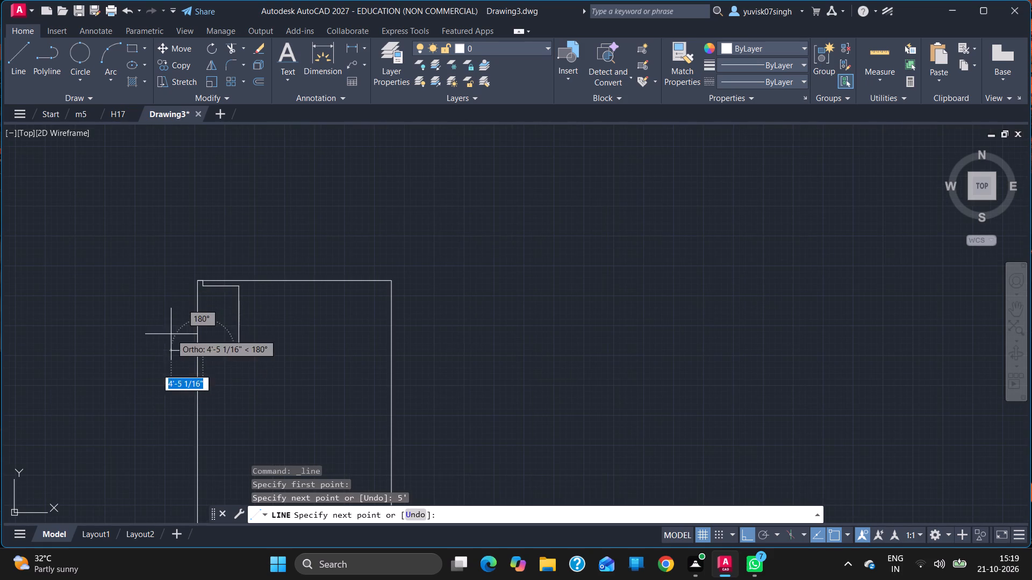
left_click(204, 286)
key("Escape")
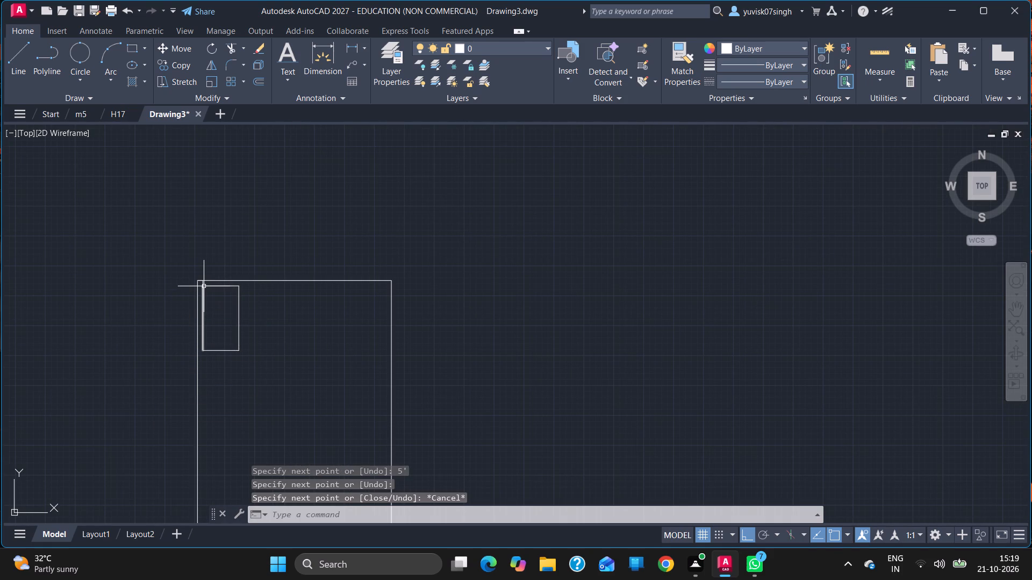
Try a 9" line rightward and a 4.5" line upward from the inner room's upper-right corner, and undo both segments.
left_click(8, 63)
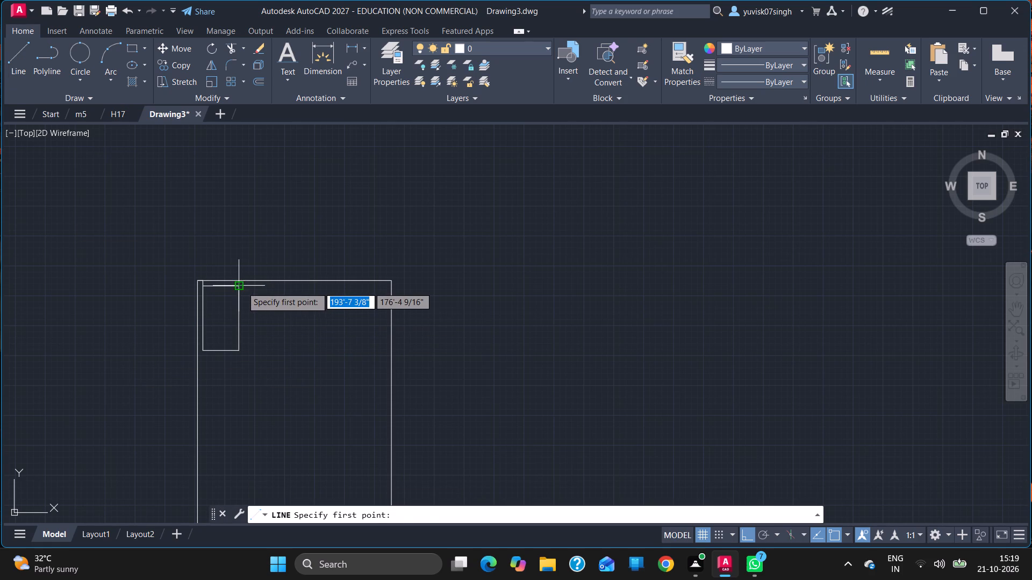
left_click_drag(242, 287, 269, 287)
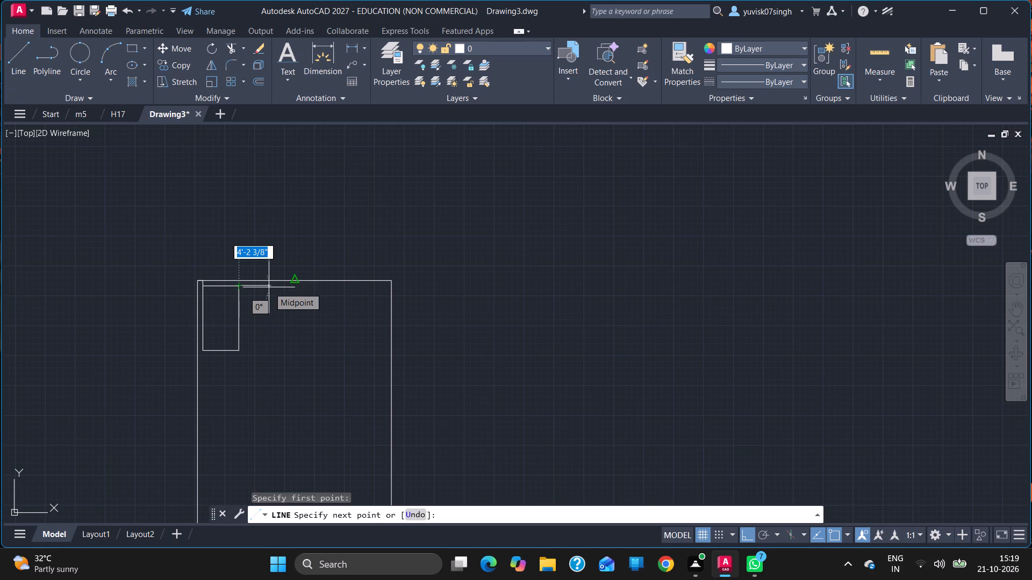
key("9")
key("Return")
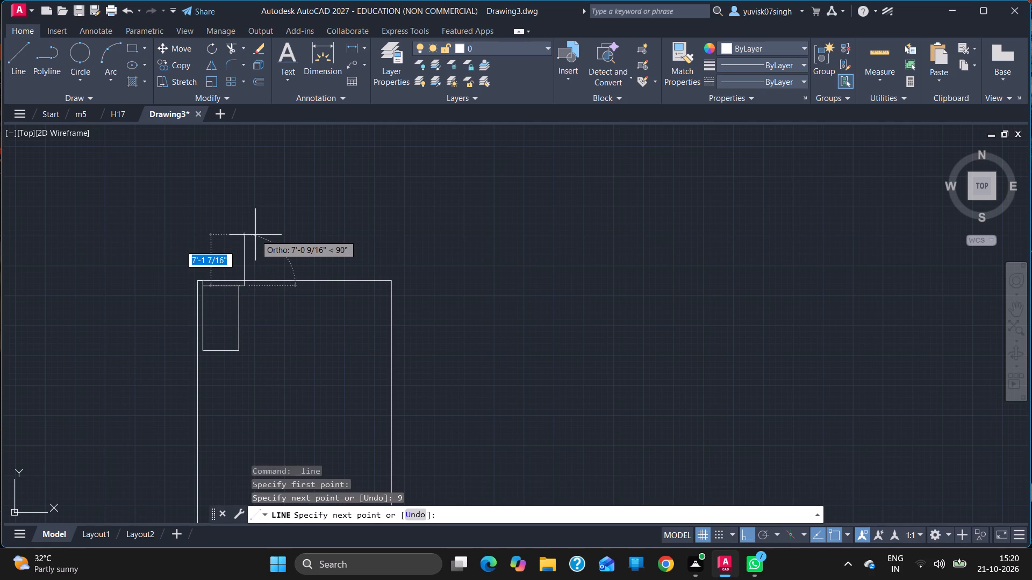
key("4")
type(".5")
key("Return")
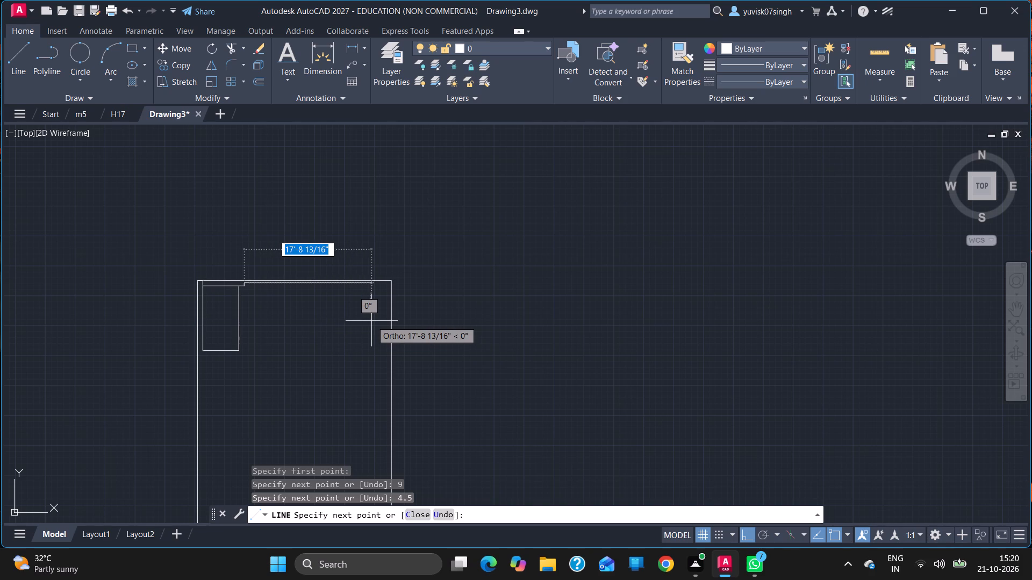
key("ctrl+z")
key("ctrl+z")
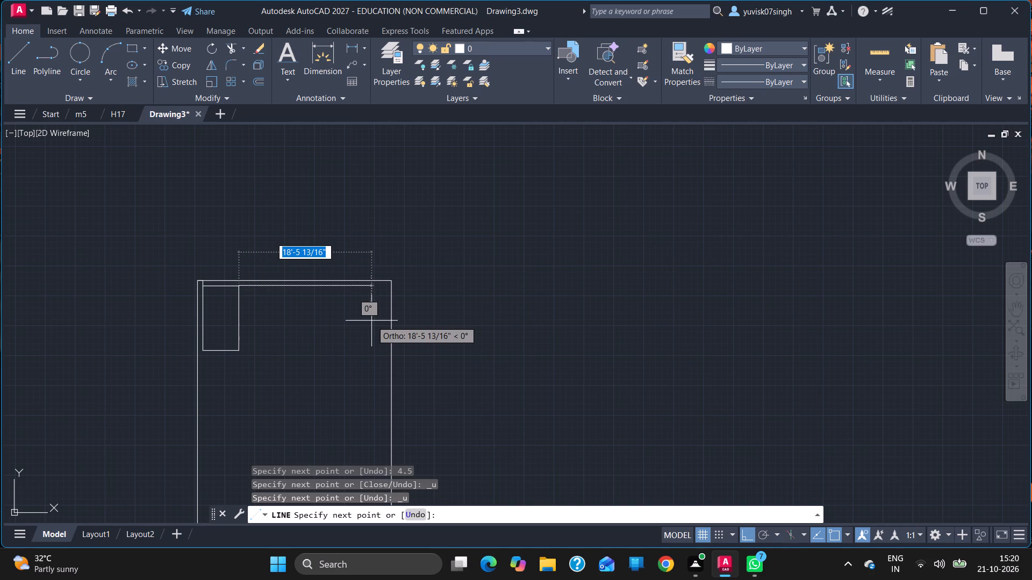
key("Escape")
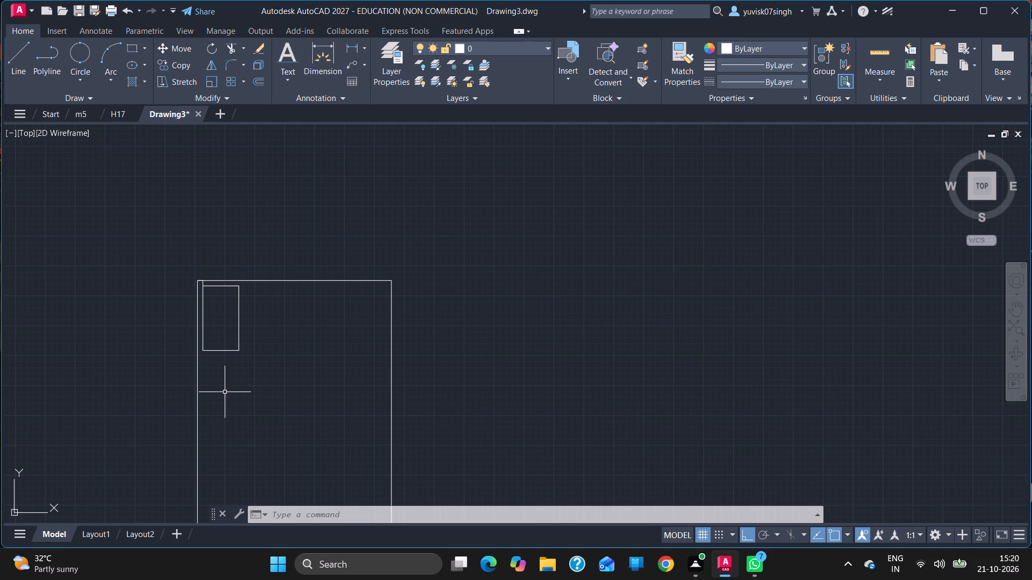
From the inner room's upper-right corner, draw a 9" line rightward and a 9' line down, level with the room's bottom edge.
scroll(230, 390, "up", 1, "ctrl")
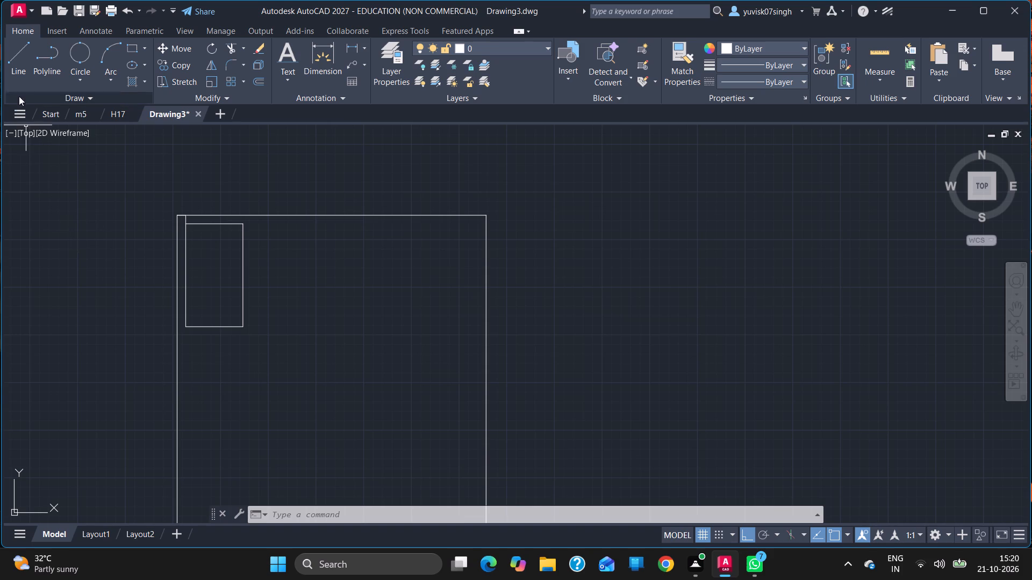
left_click(17, 64)
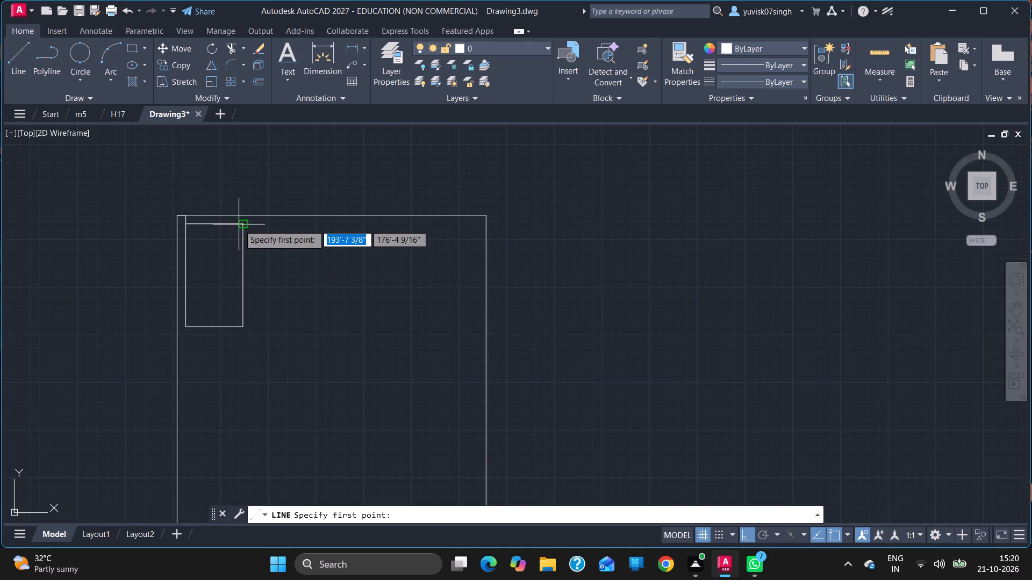
left_click_drag(240, 224, 264, 226)
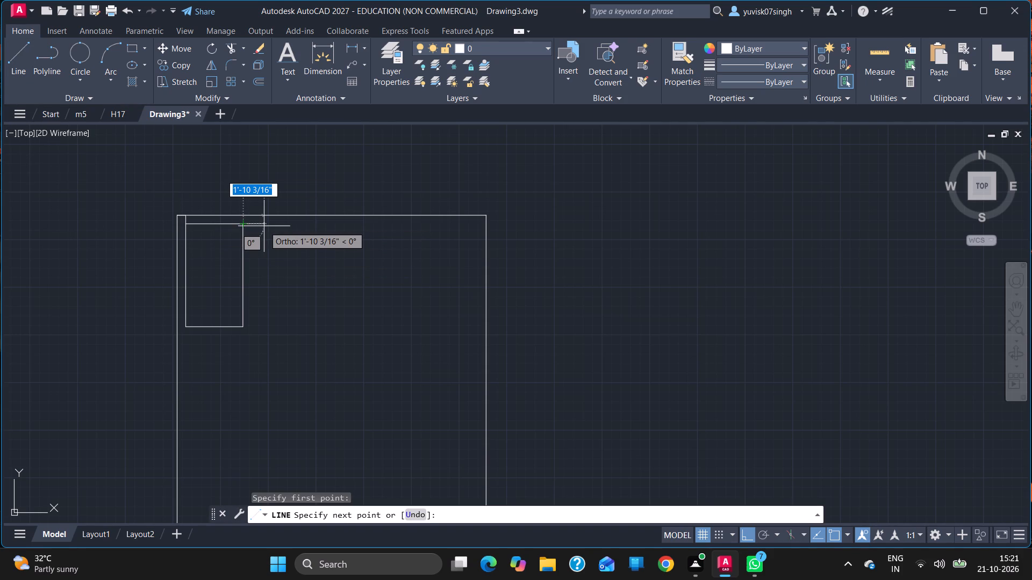
key("9")
key("Return")
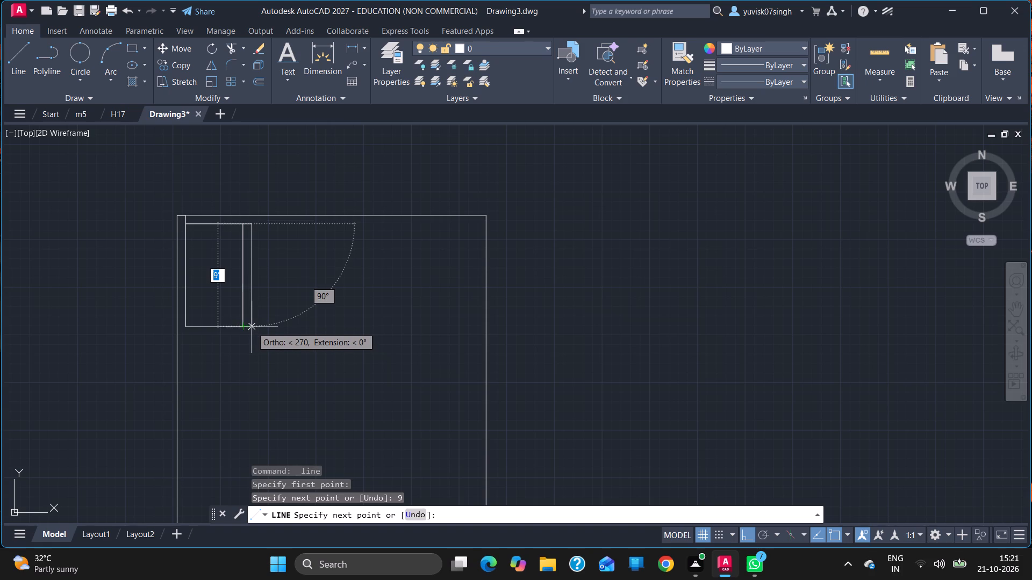
left_click(252, 327)
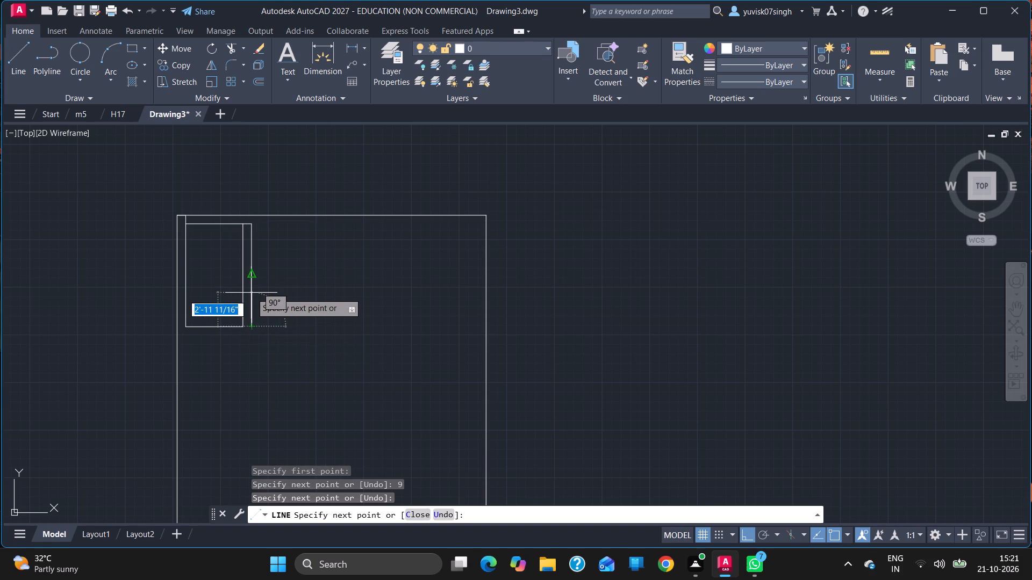
Continue the wall outline with a 4.5" line upward and a horizontal 20'-6" line rightward to the outer outline's right side.
key("4")
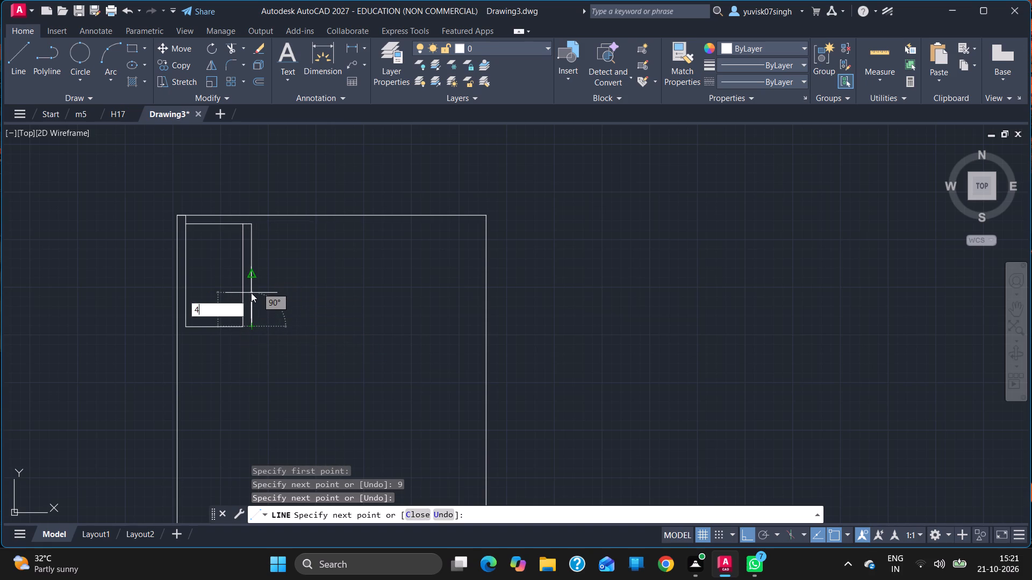
type(".5")
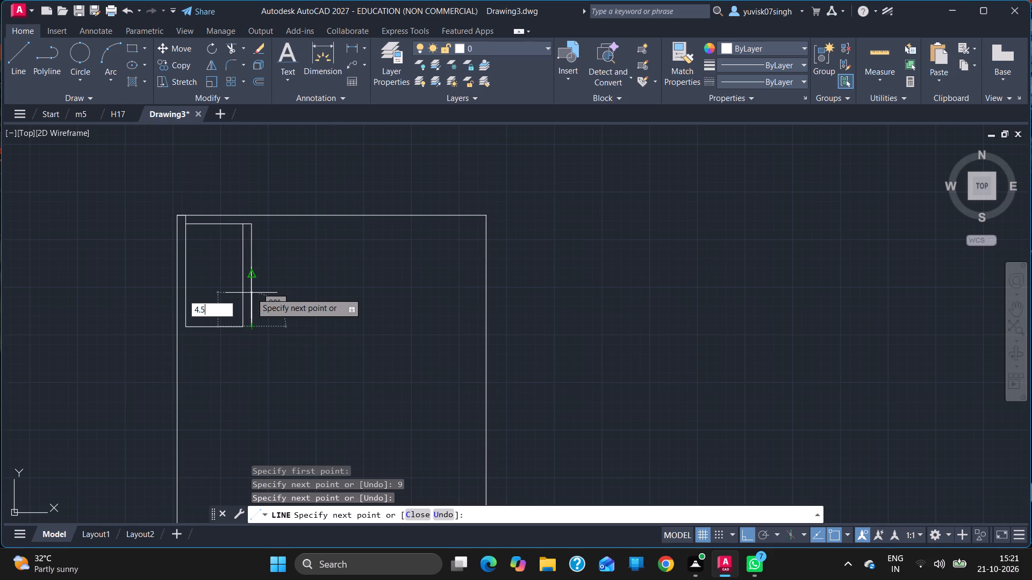
key("Return")
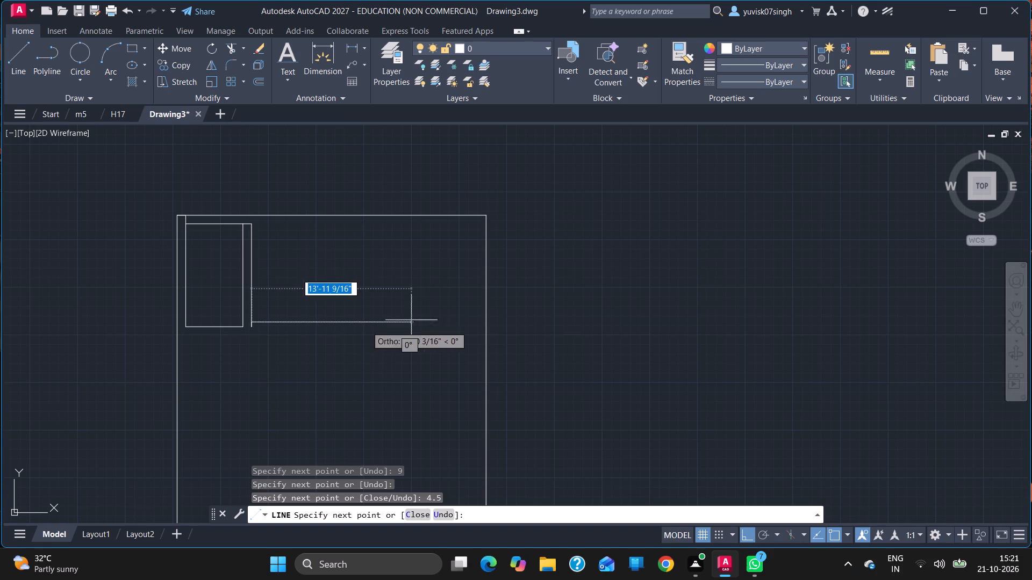
left_click(483, 324)
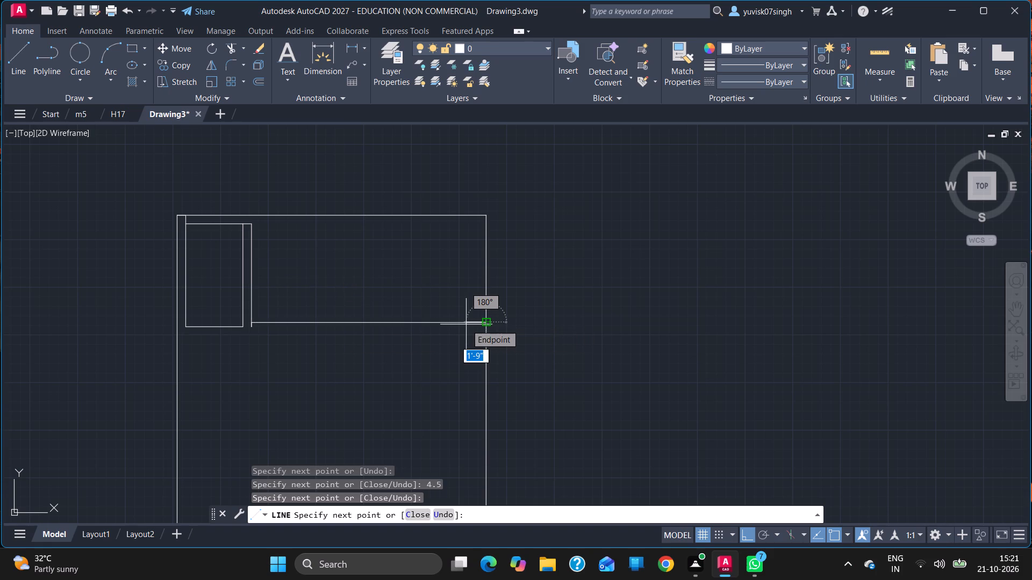
Continue with a 4.5" line leftward from the outer outline's right side and a vertical line up to its top edge.
key("4")
type(".5")
key("Return")
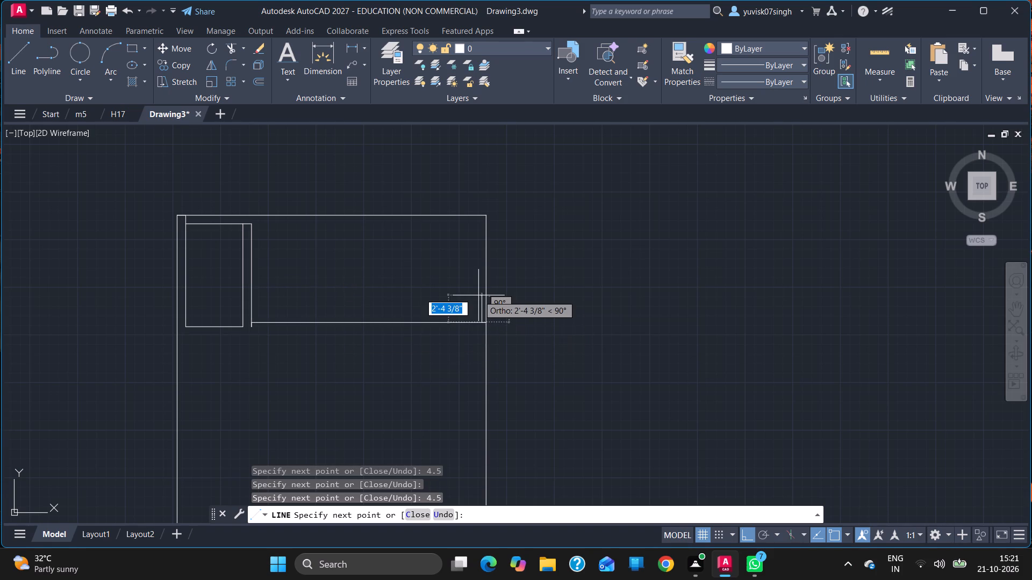
left_click_drag(479, 218, 477, 234)
Close the large room with a 4.5" line downward, a 20'-1 1/2" line leftward, and a short line joining the 9" wall's upper end.
key("4")
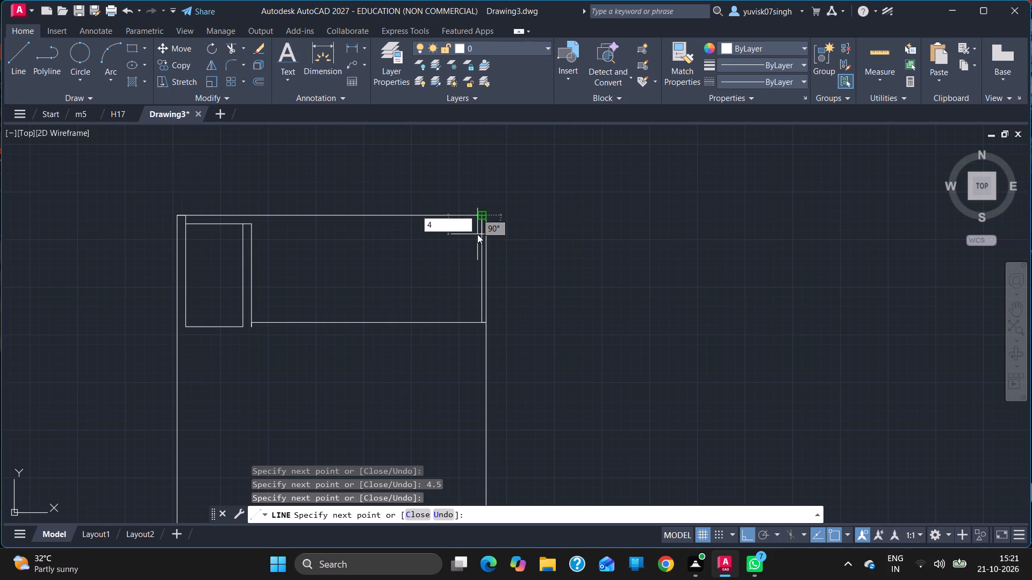
type(".5")
key("Return")
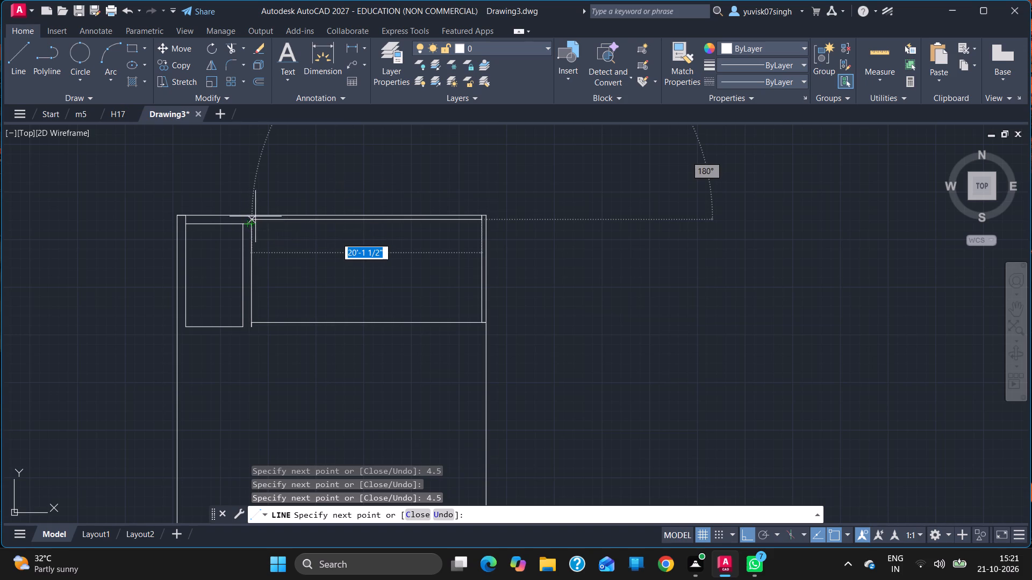
left_click_drag(255, 219, 255, 225)
left_click_drag(255, 225, 255, 219)
left_click_drag(255, 219, 263, 305)
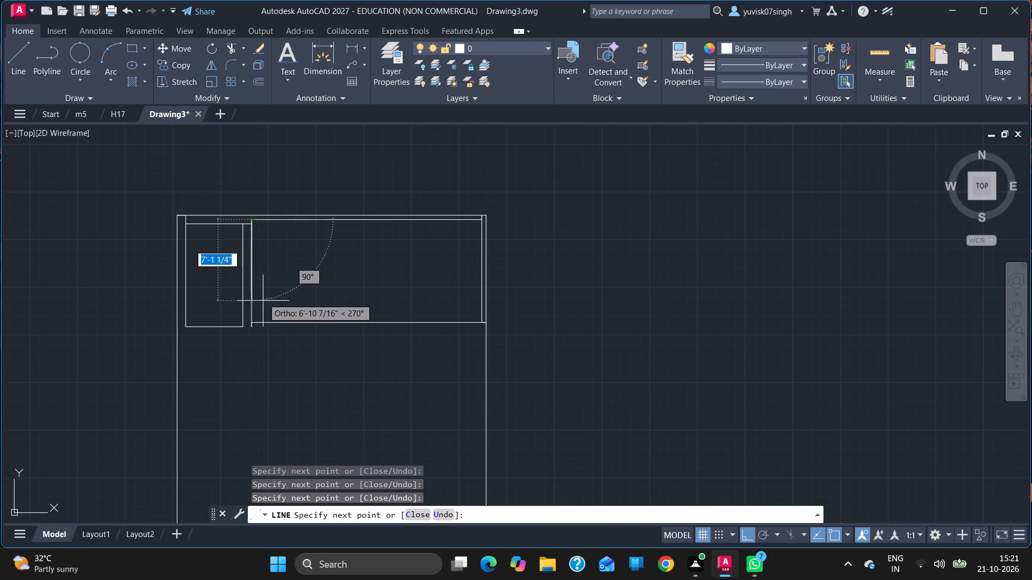
left_click_drag(263, 305, 249, 323)
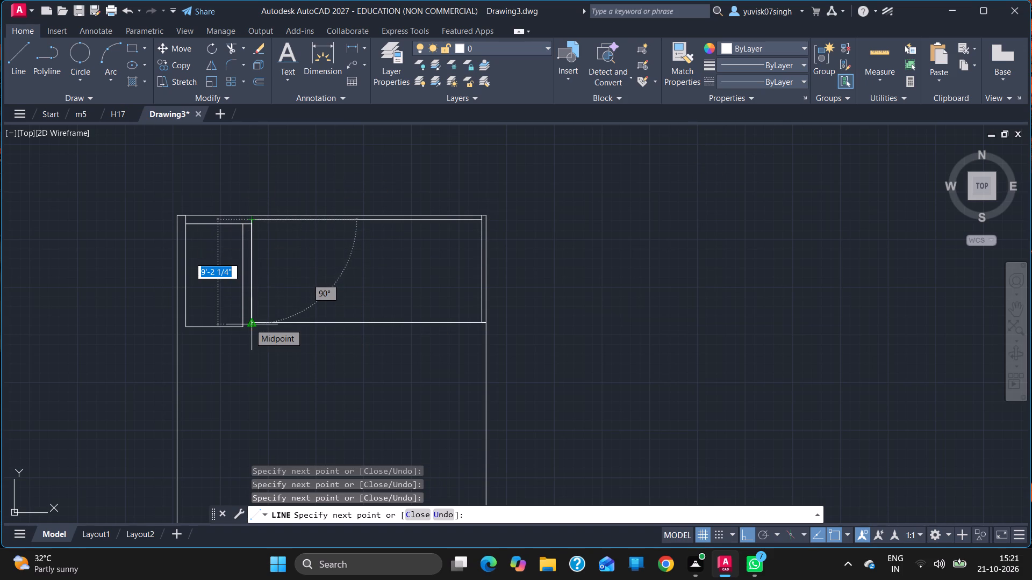
scroll(249, 323, "up", 1, "ctrl")
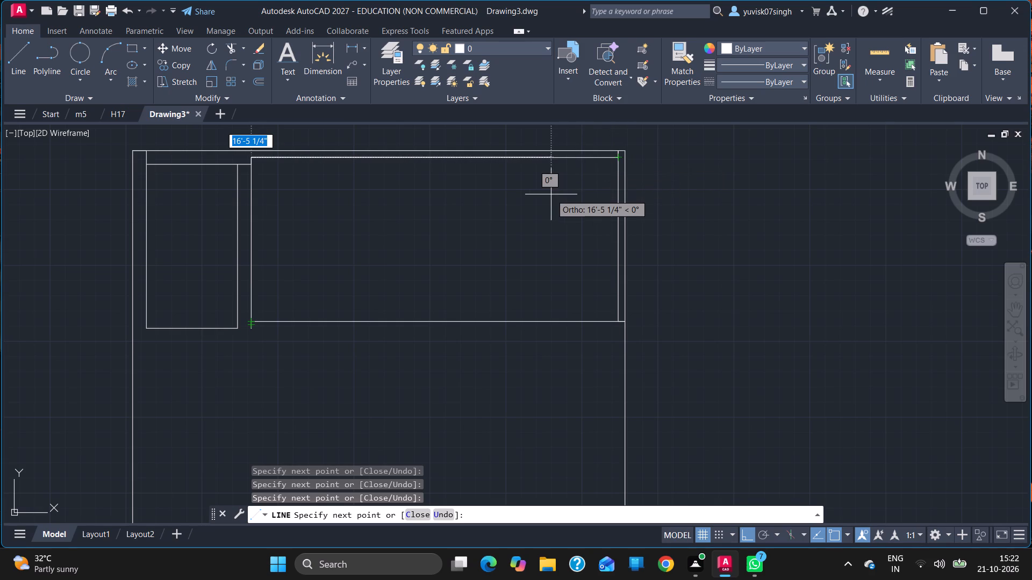
key("Escape")
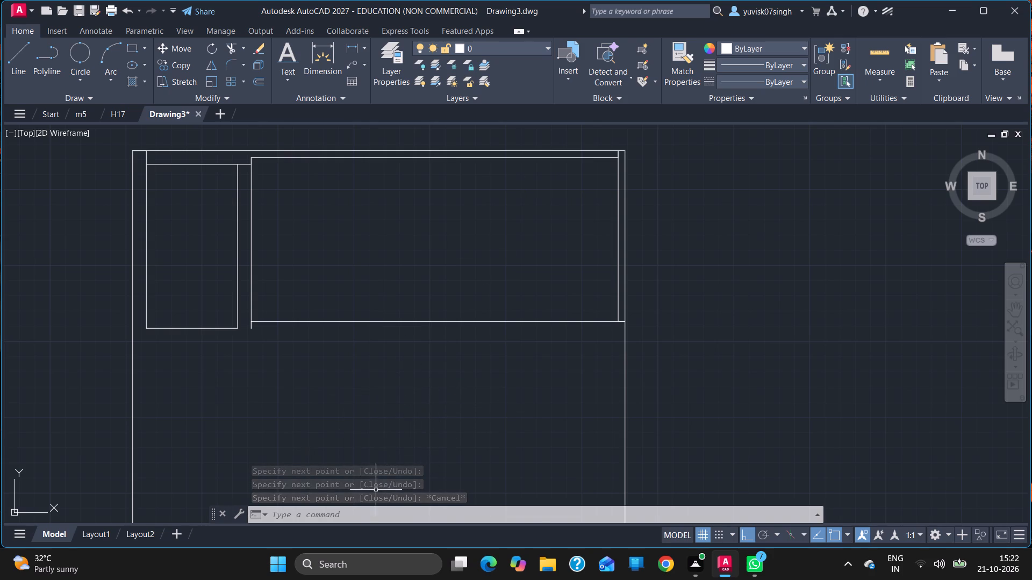
Outline a 4.5" wall strip below the small room, from its lower-left corner down, 5' rightward, and up to its lower-right corner.
left_click(10, 60)
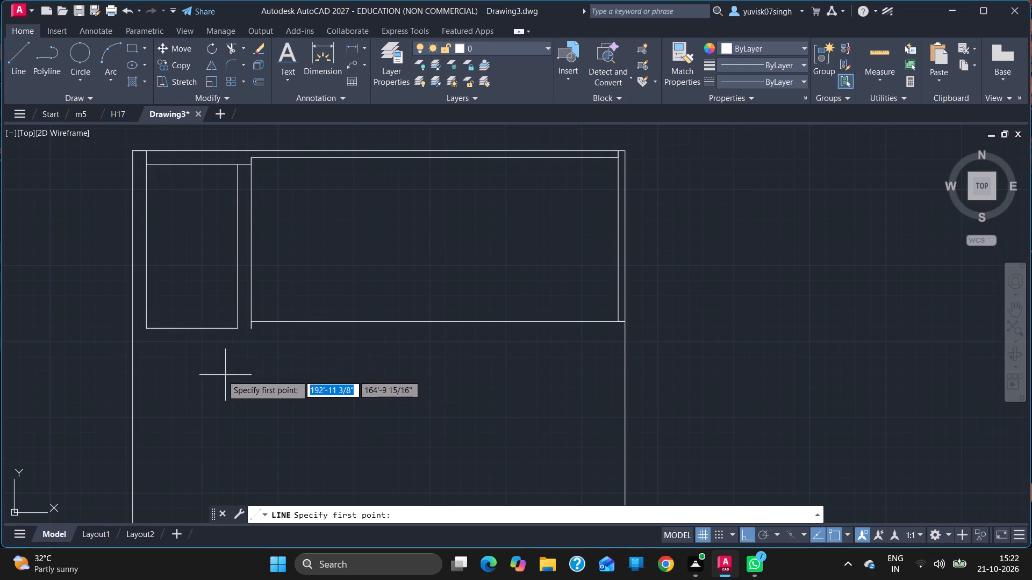
left_click(145, 328)
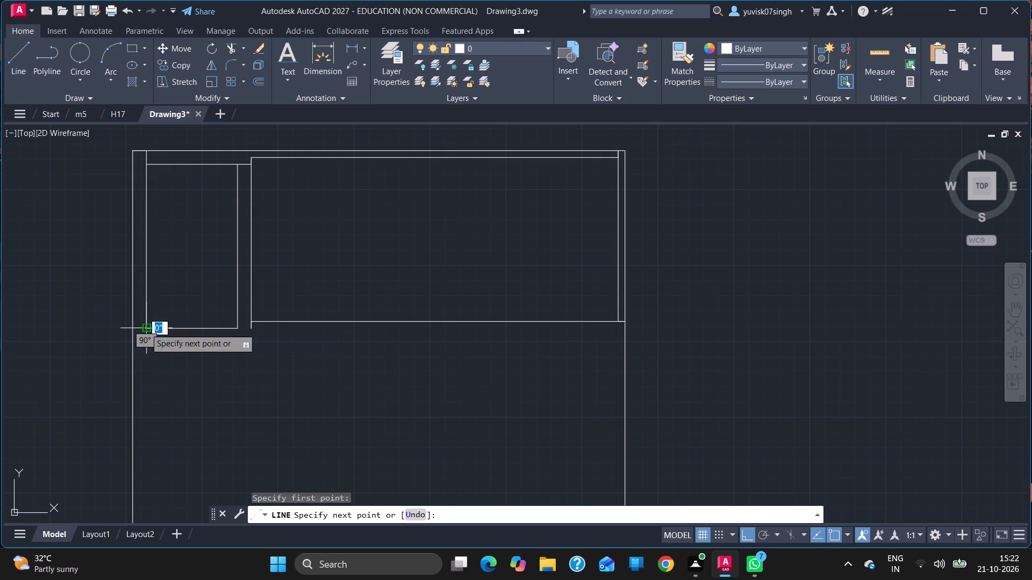
key("4")
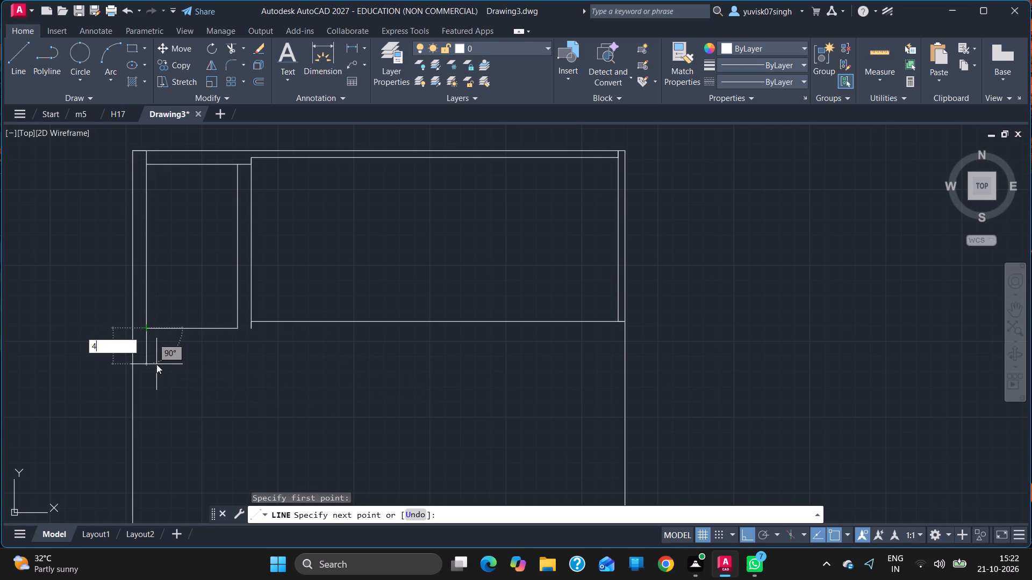
type(".5")
key("Return")
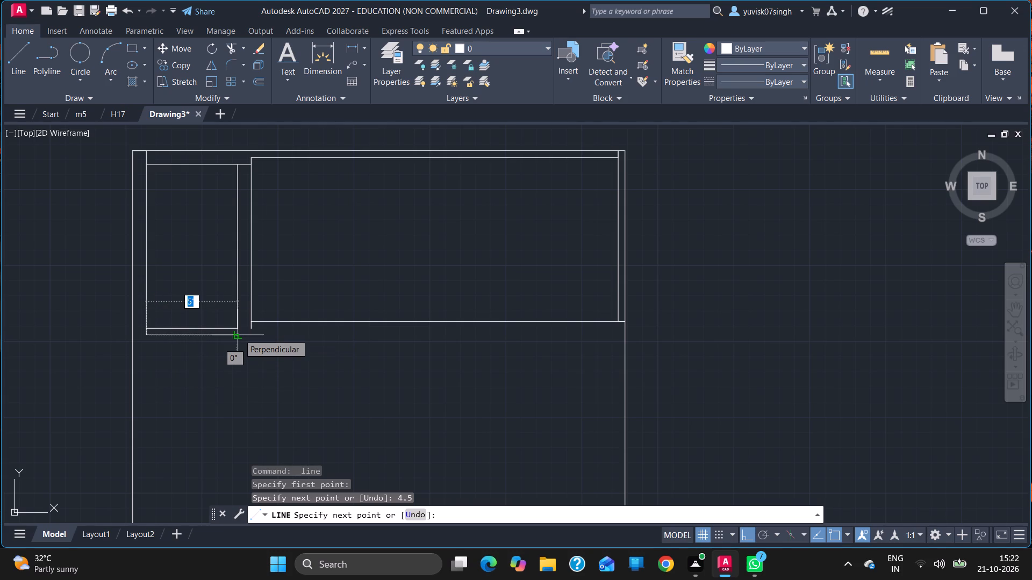
left_click_drag(239, 334, 239, 329)
left_click(239, 329)
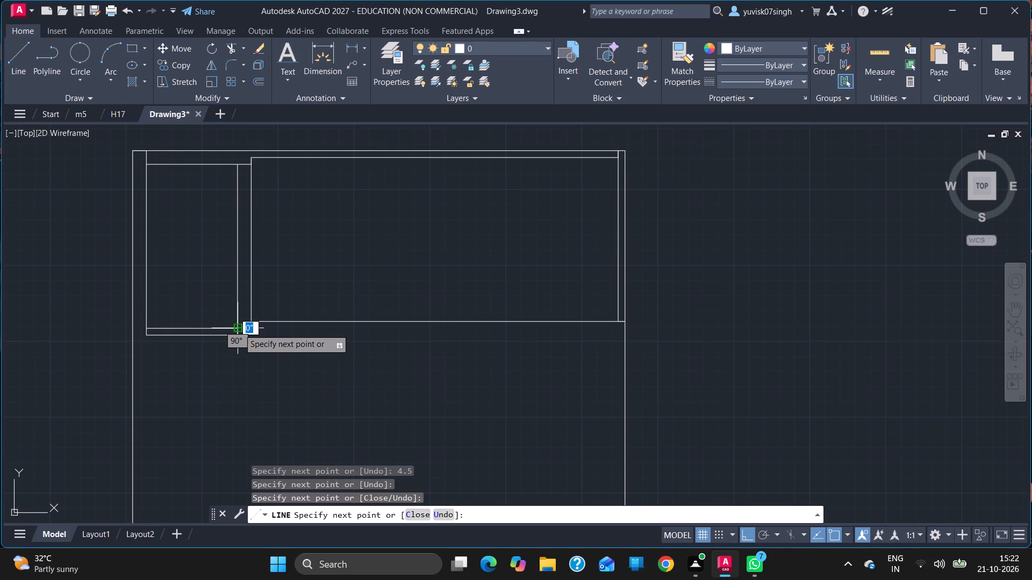
key("Escape")
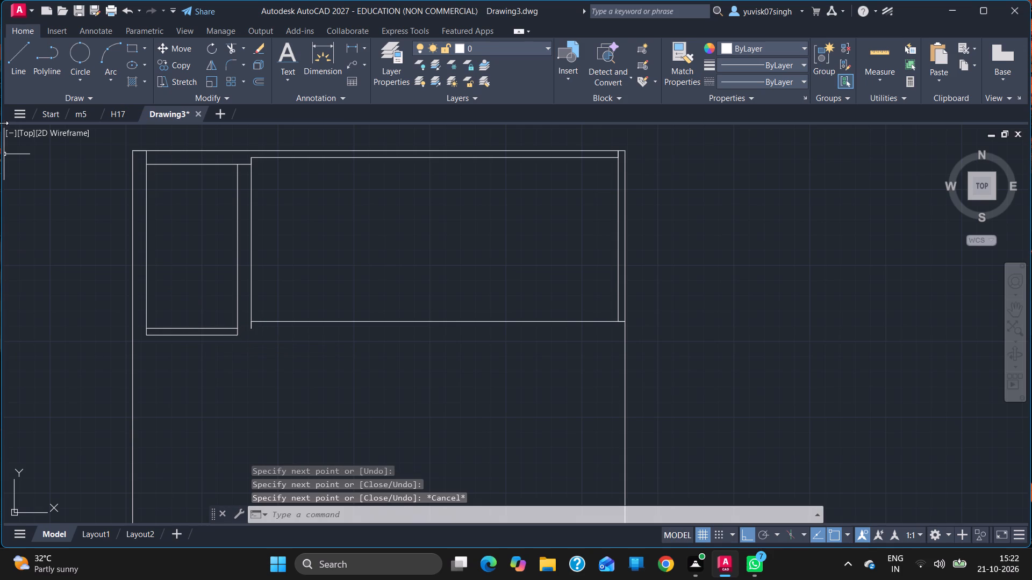
Extend the strip's bottom edge from its lower-right corner rightward to the outer outline's right side, and add a 9" line leftward there.
left_click(11, 67)
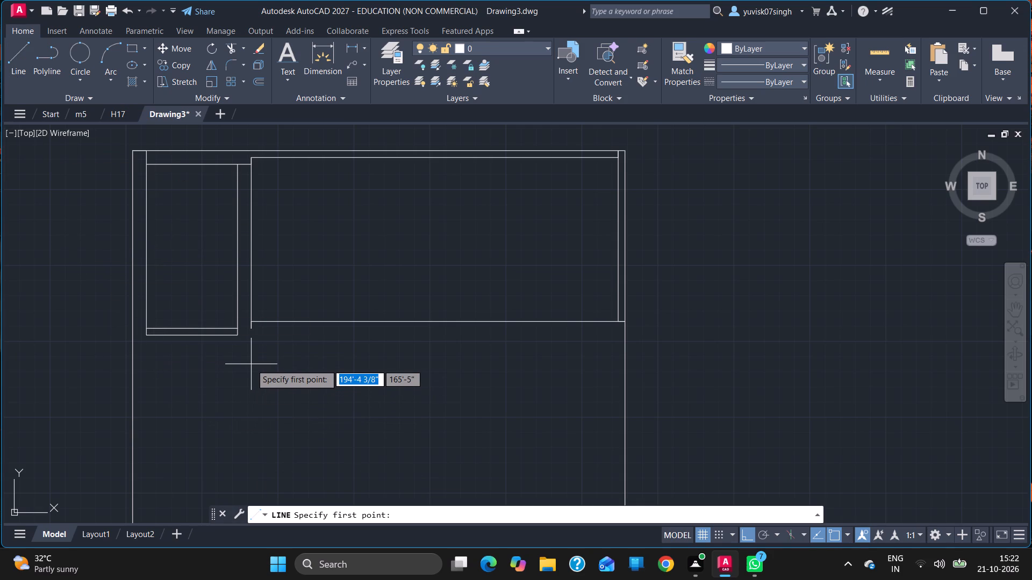
left_click(236, 339)
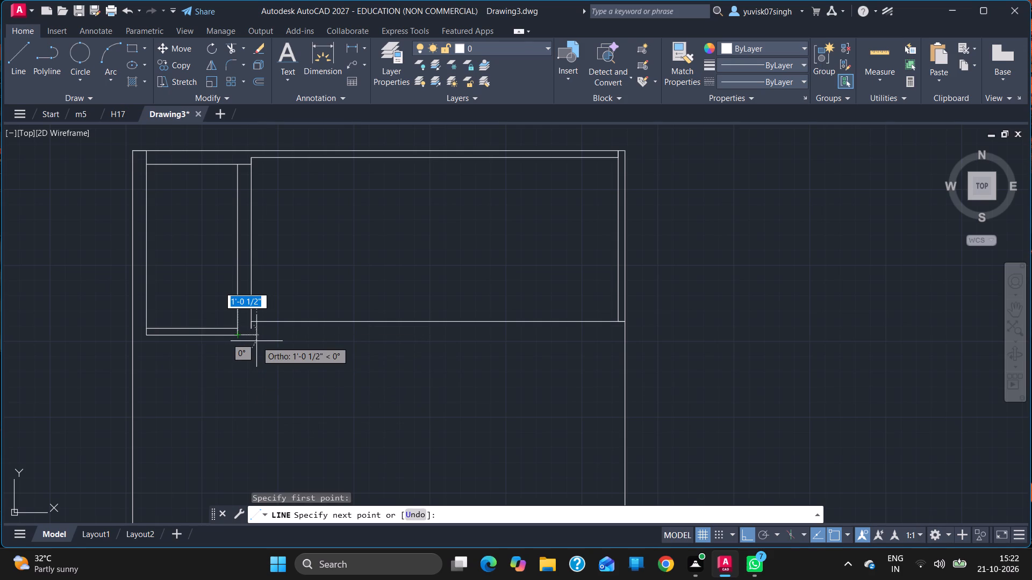
left_click_drag(250, 336, 276, 338)
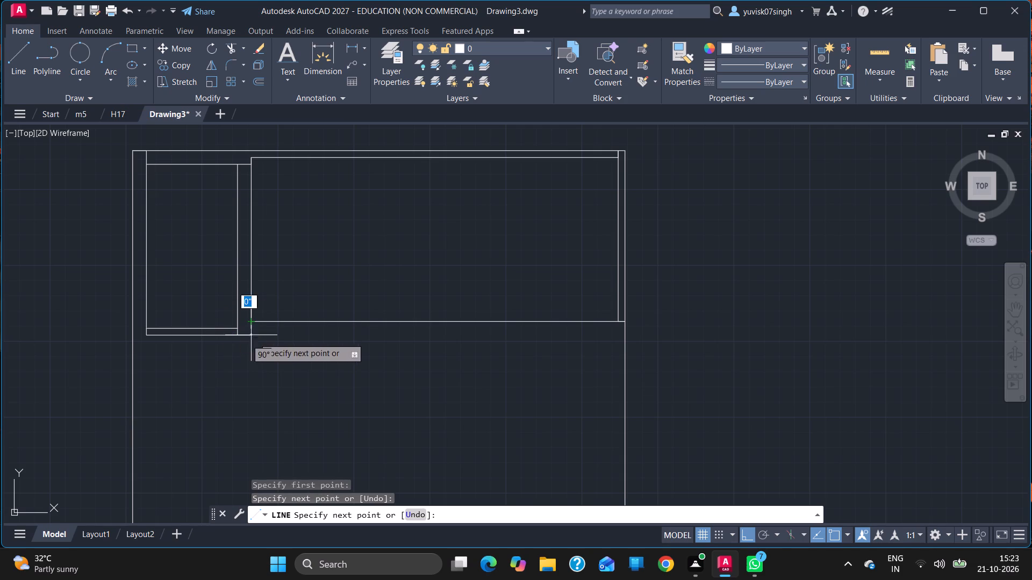
left_click_drag(276, 338, 286, 338)
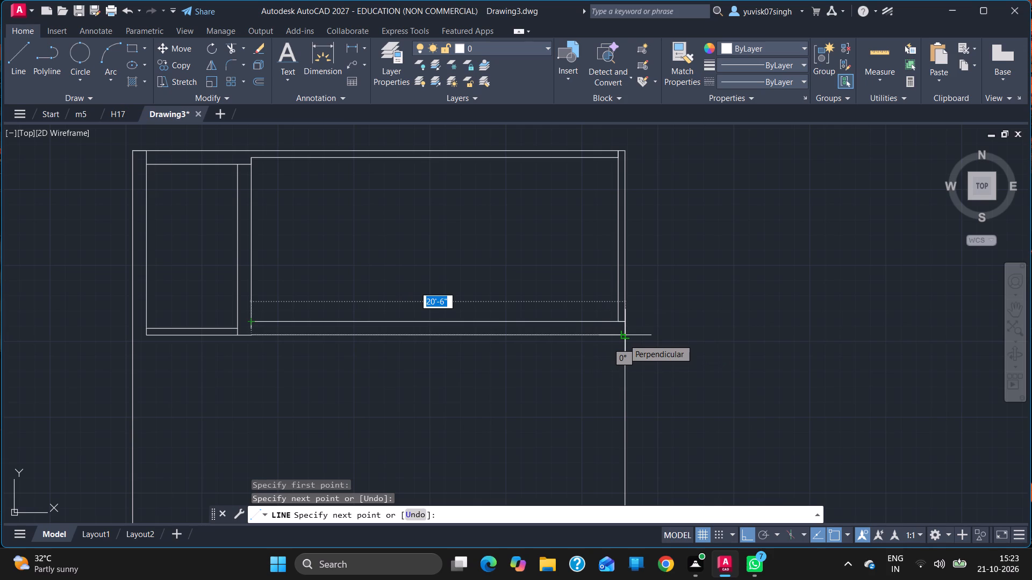
left_click_drag(624, 338, 608, 339)
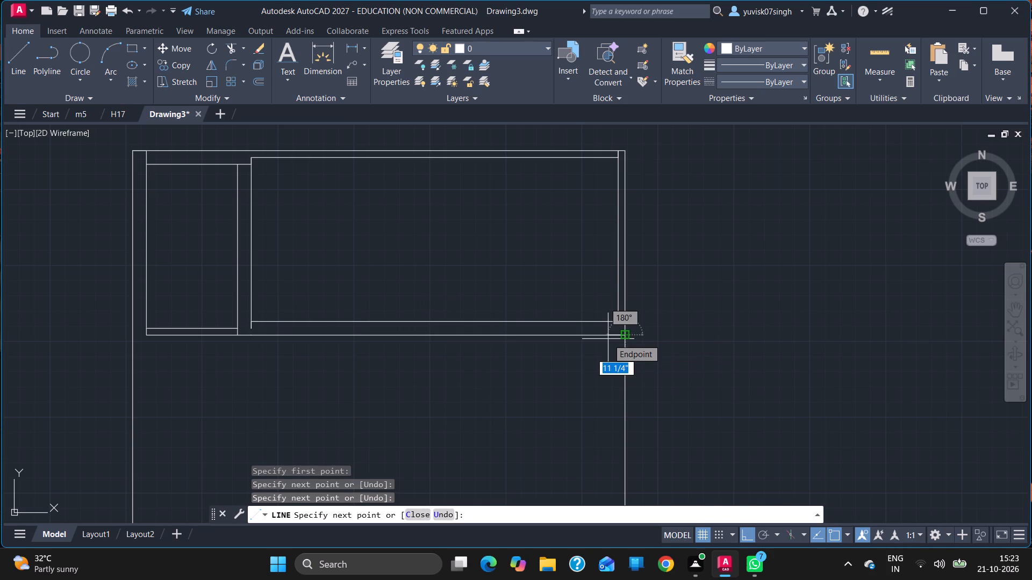
key("9")
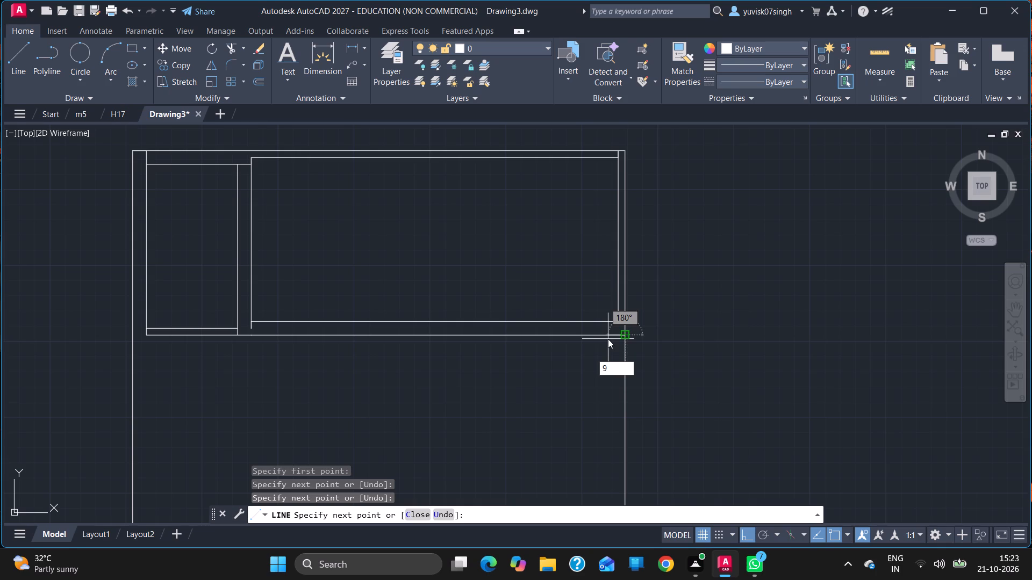
key("Return")
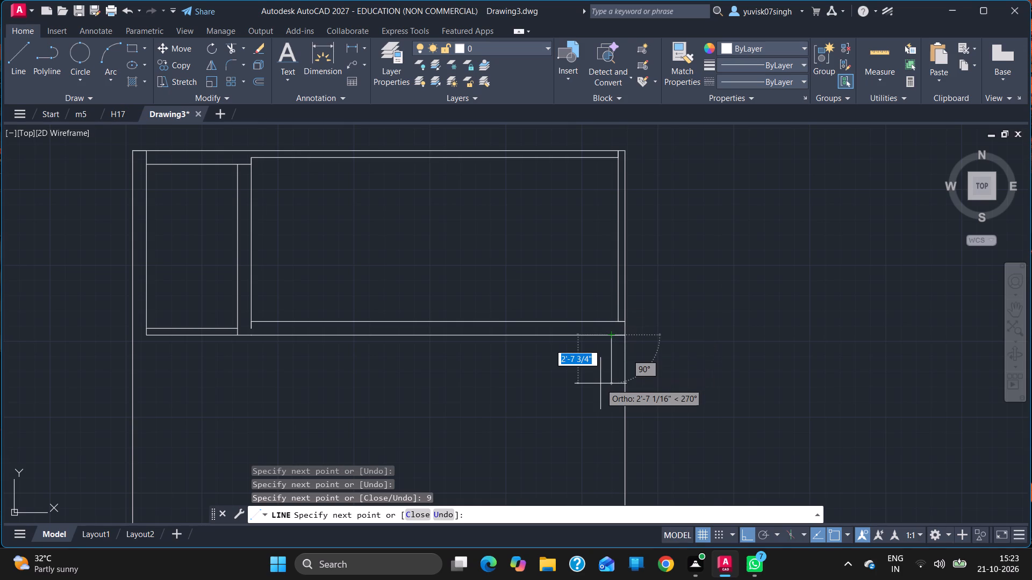
key("Escape")
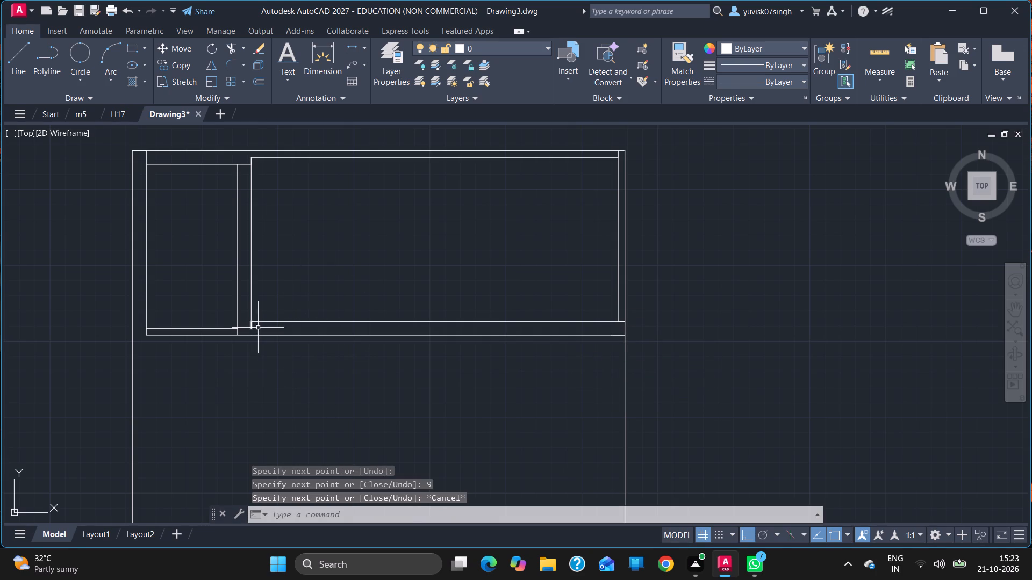
Erase the short 4.5" line at the large room's lower-left corner and trim the wall line's overhang below that corner.
left_click(252, 324)
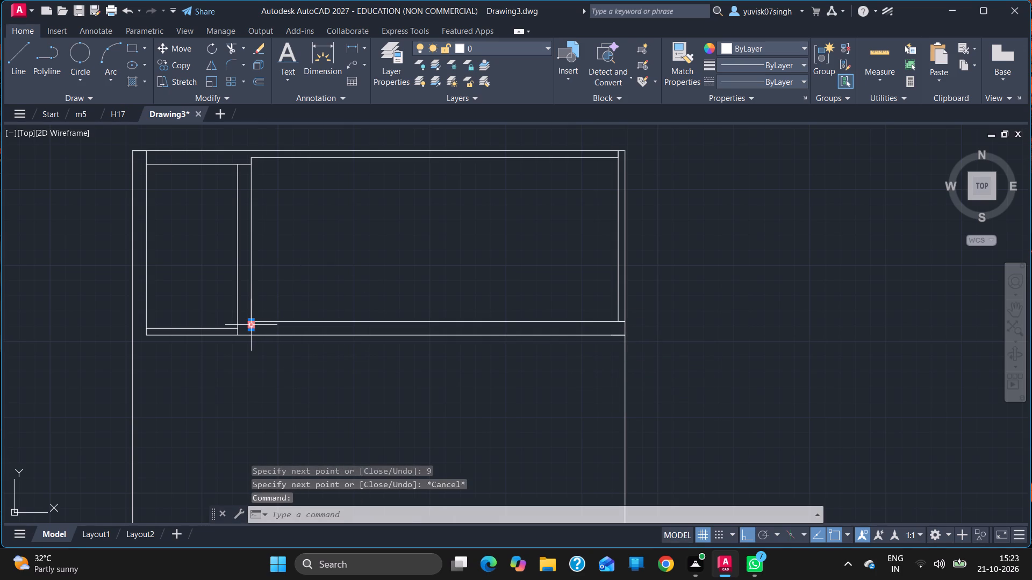
key("Delete")
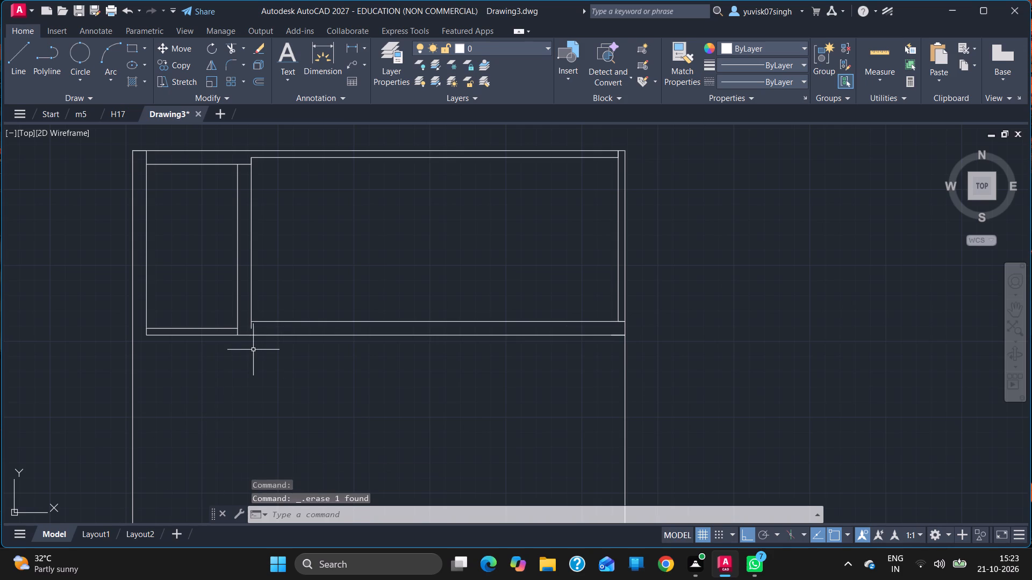
type("TR")
key("Return")
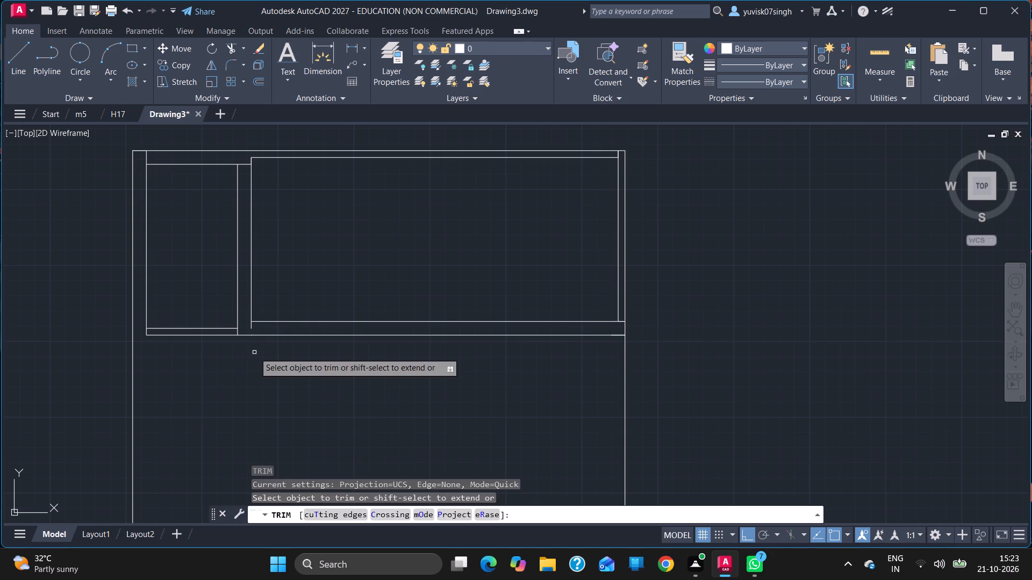
left_click(252, 330)
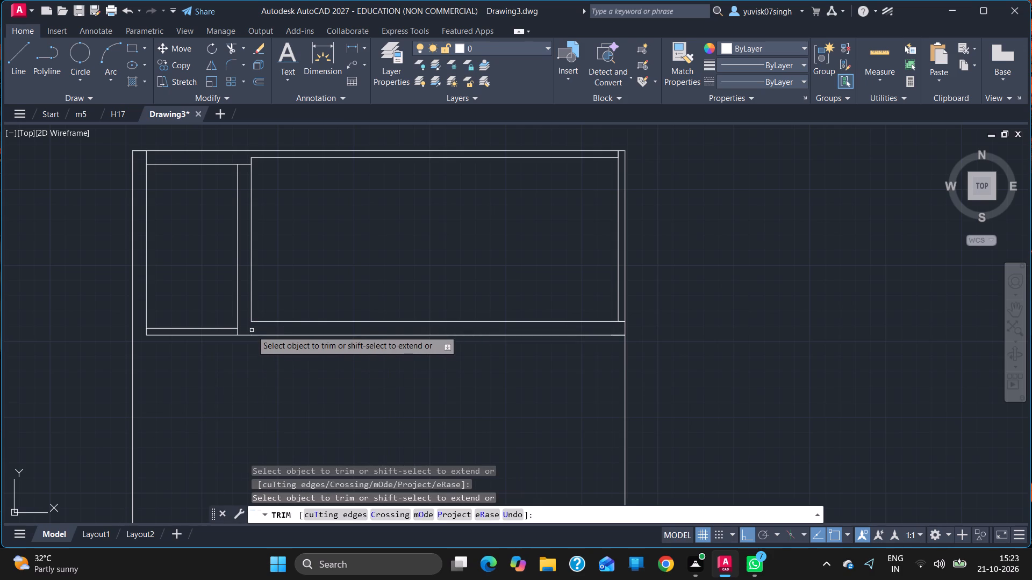
key("Escape")
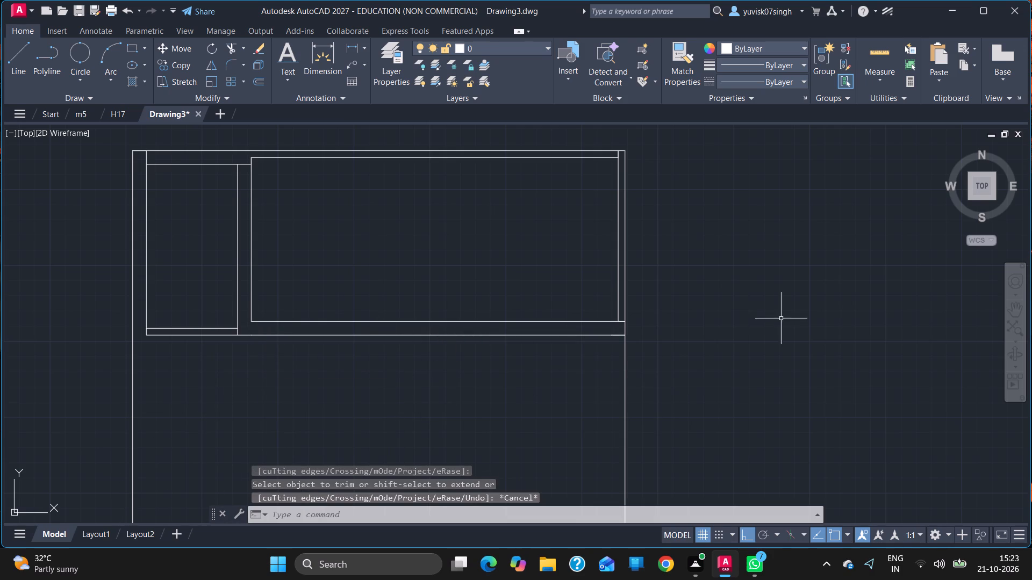
Outline a room below the 4.5" strip from its lower-left corner: 12' down, 11'9" rightward, and back up to the horizontal wall line.
left_click(1010, 310)
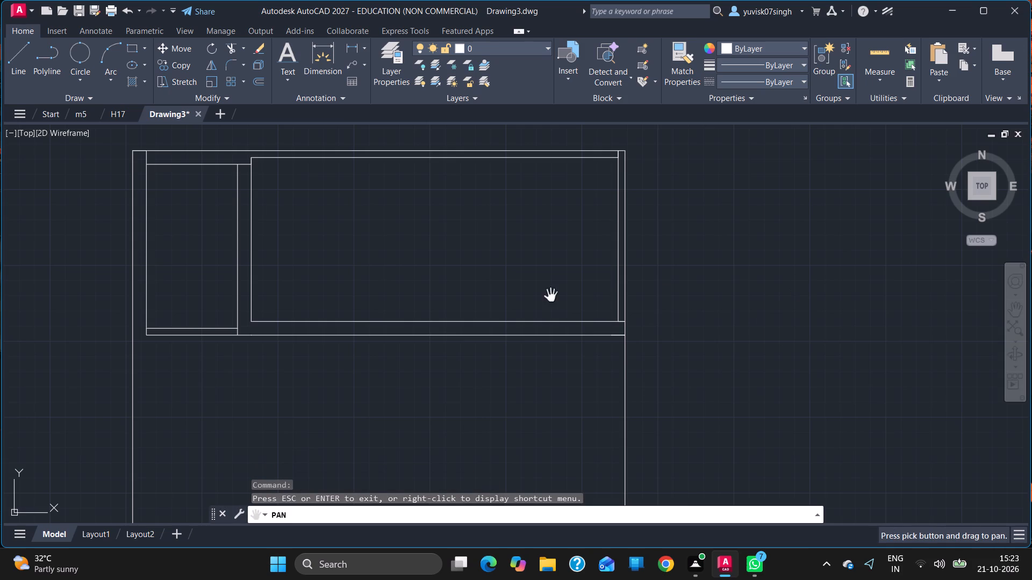
left_click_drag(481, 323, 600, 201)
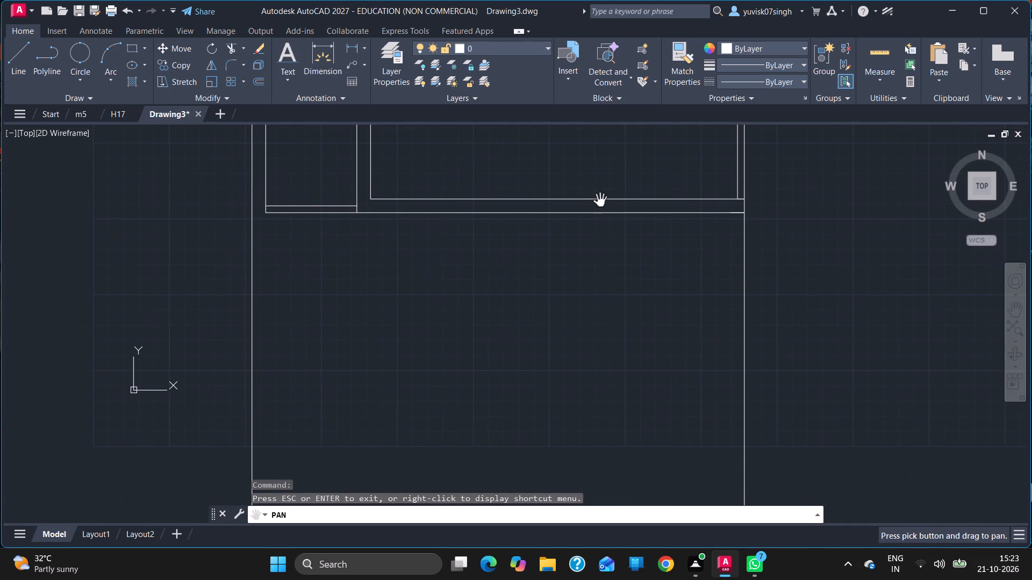
key("Escape")
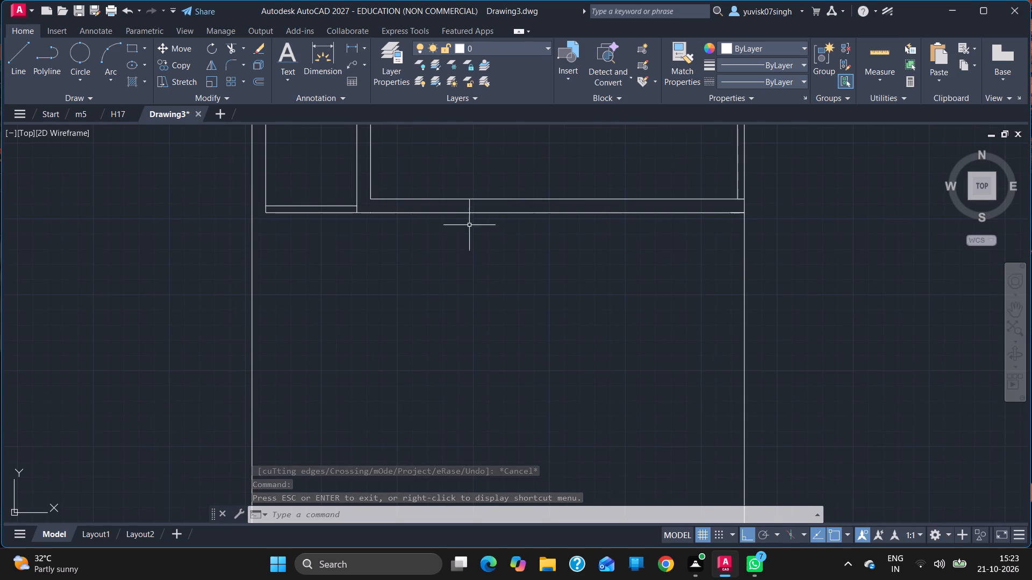
left_click(7, 50)
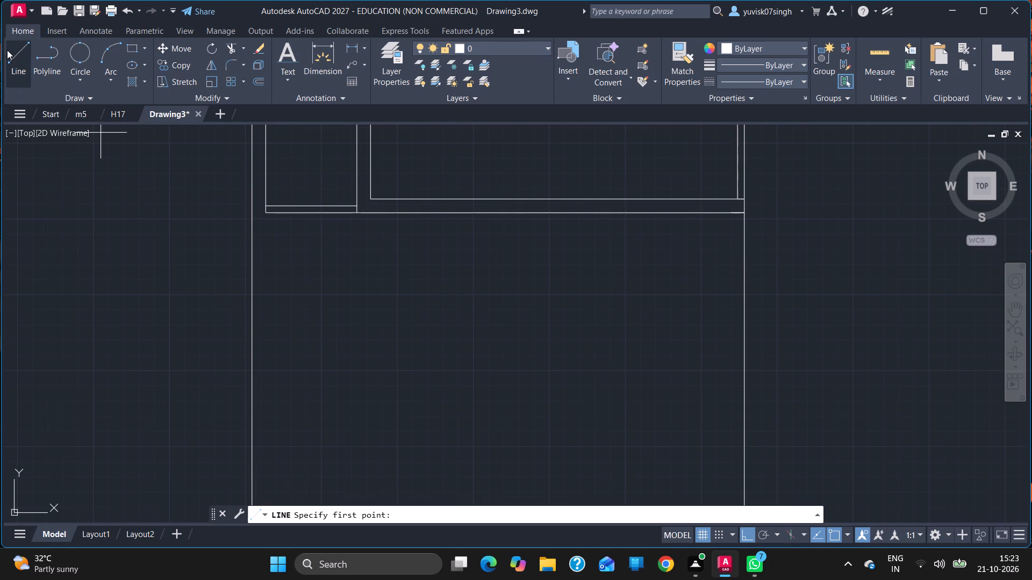
left_click(268, 214)
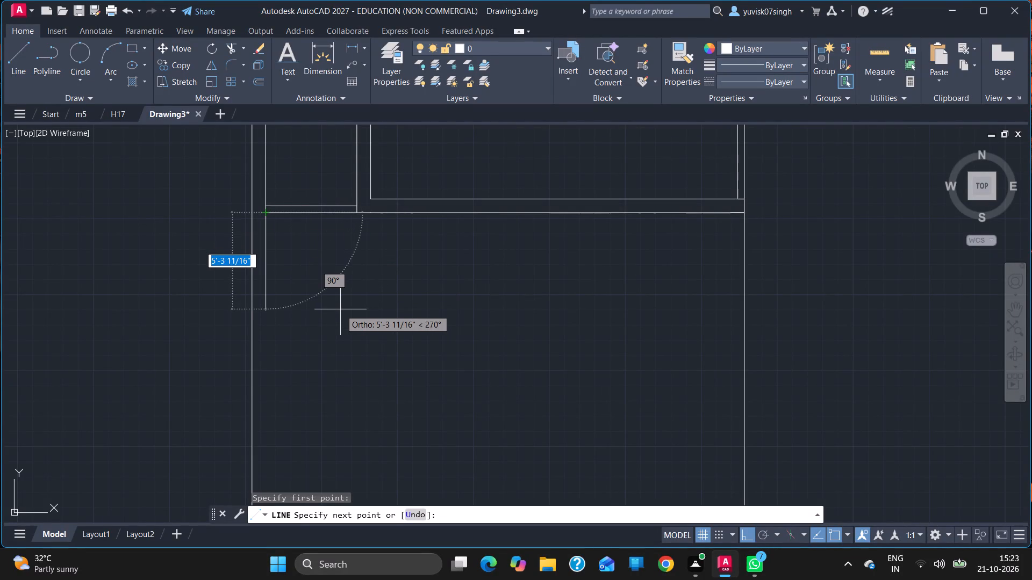
type("12")
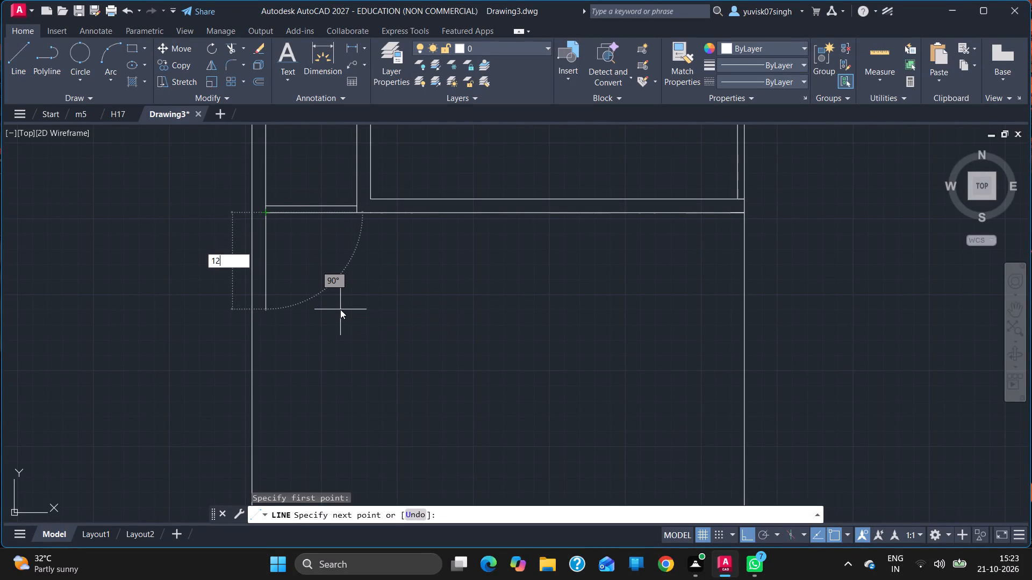
key("apostrophe")
key("Return")
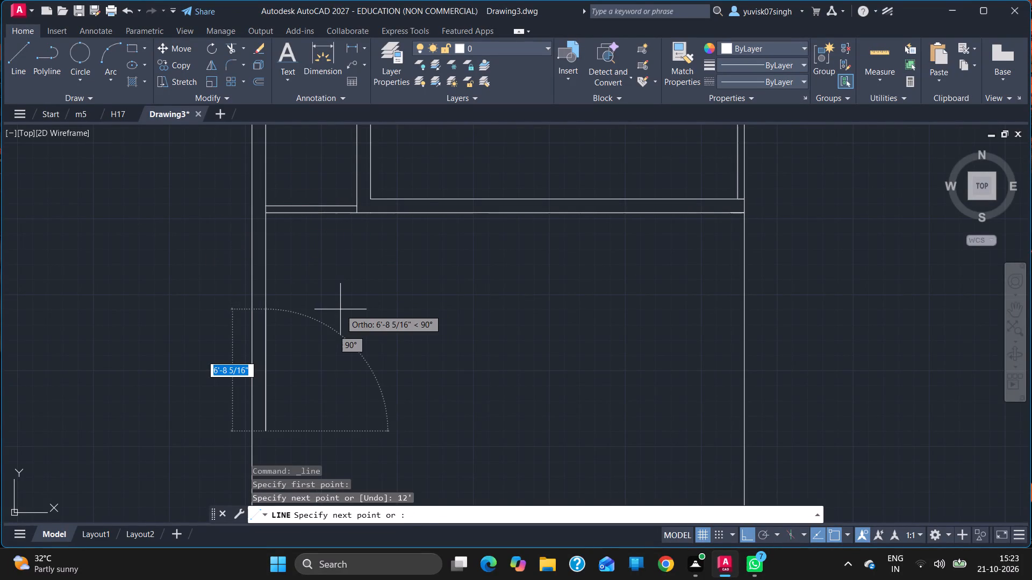
type("11")
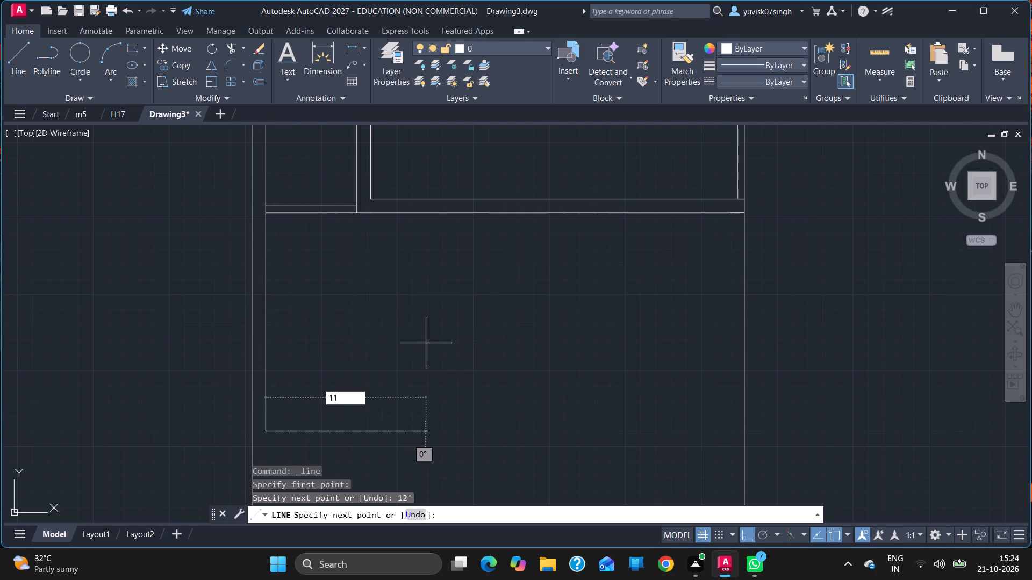
key("apostrophe")
key("9")
key("Return")
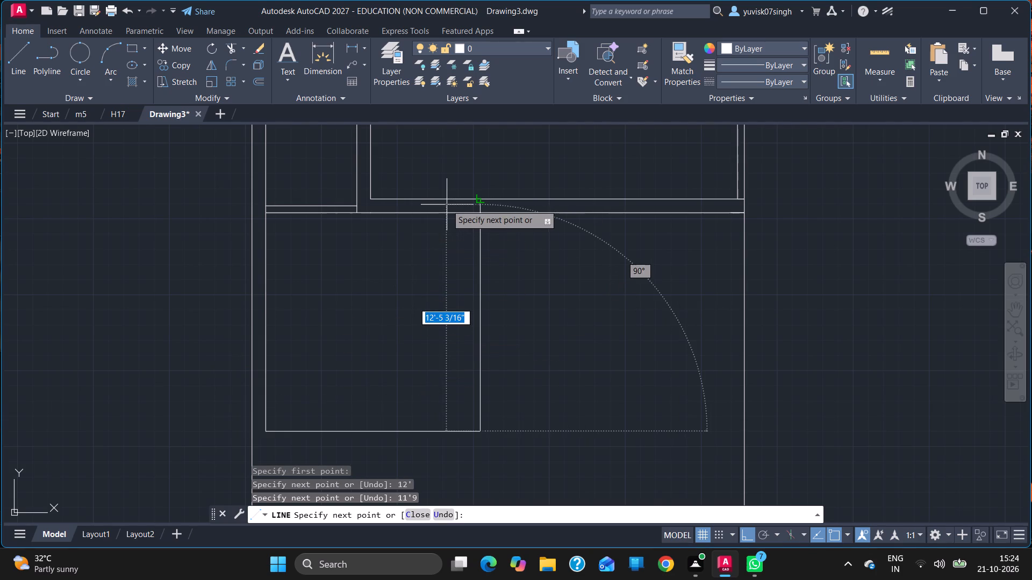
left_click(478, 214)
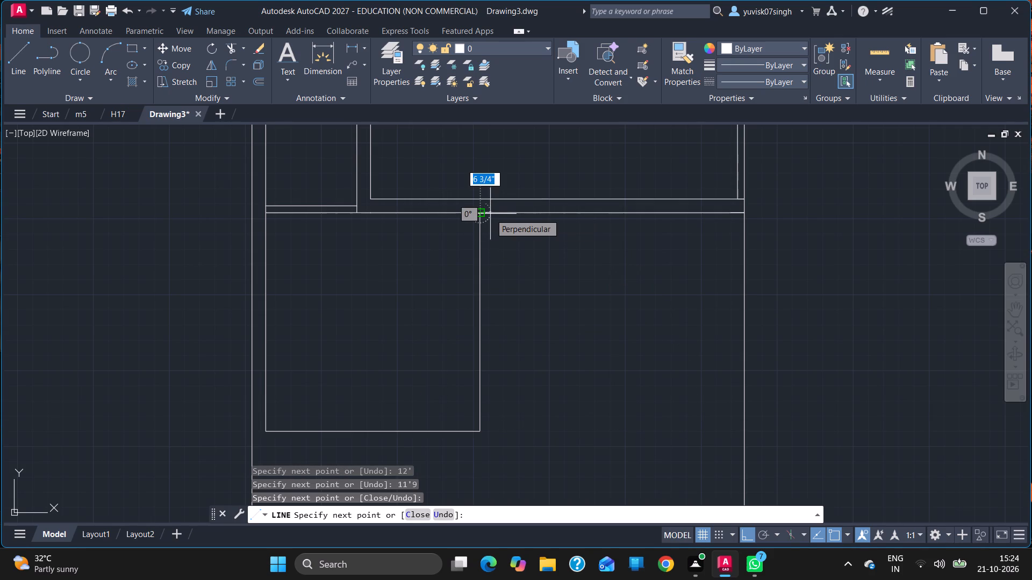
Add the room's 9" right-hand wall: a 9" line rightward from its upper-right corner, then one down level with the room's bottom edge.
key("9")
key("Return")
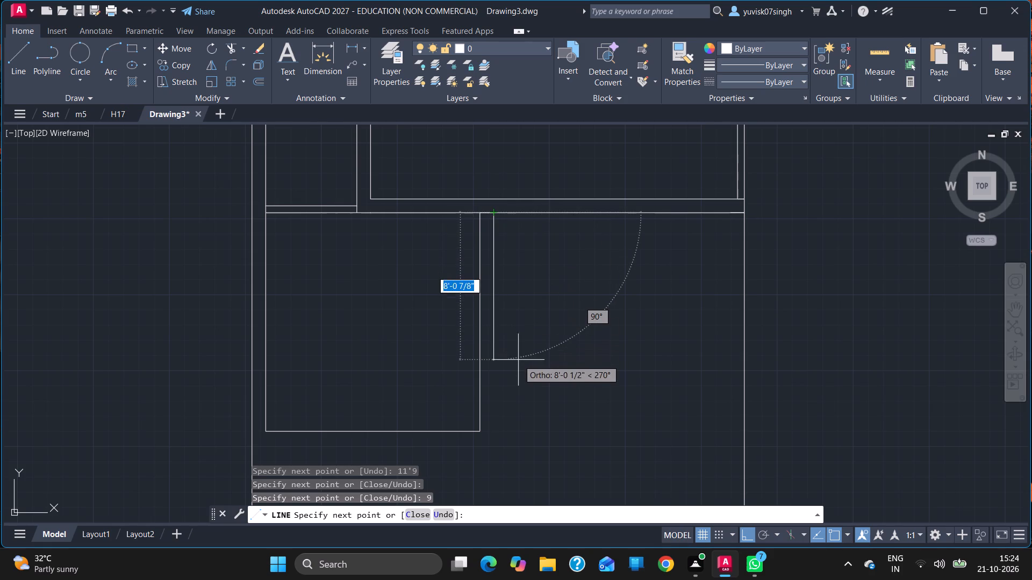
left_click(494, 432)
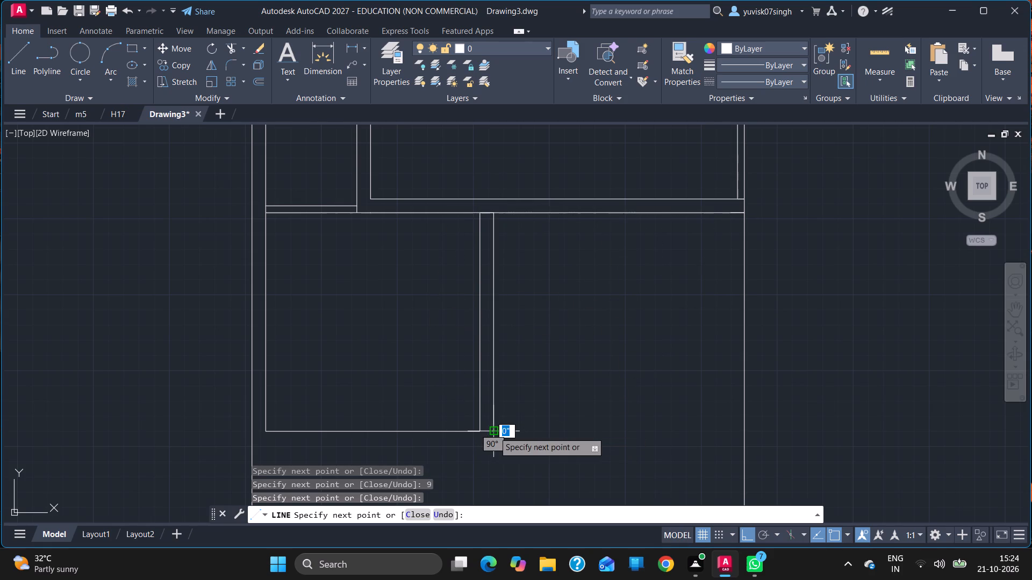
key("Escape")
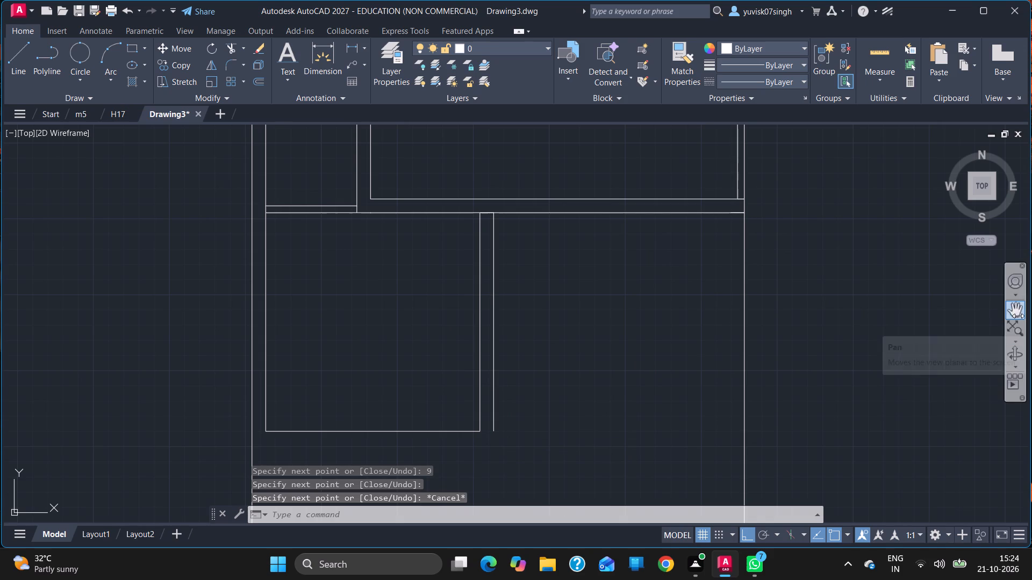
Start an inner wall outline from the outer outline's lower-left corner with a 9" line upward and a 9" line rightward.
left_click(1017, 312)
left_click_drag(563, 385, 637, 129)
left_click_drag(541, 352, 559, 135)
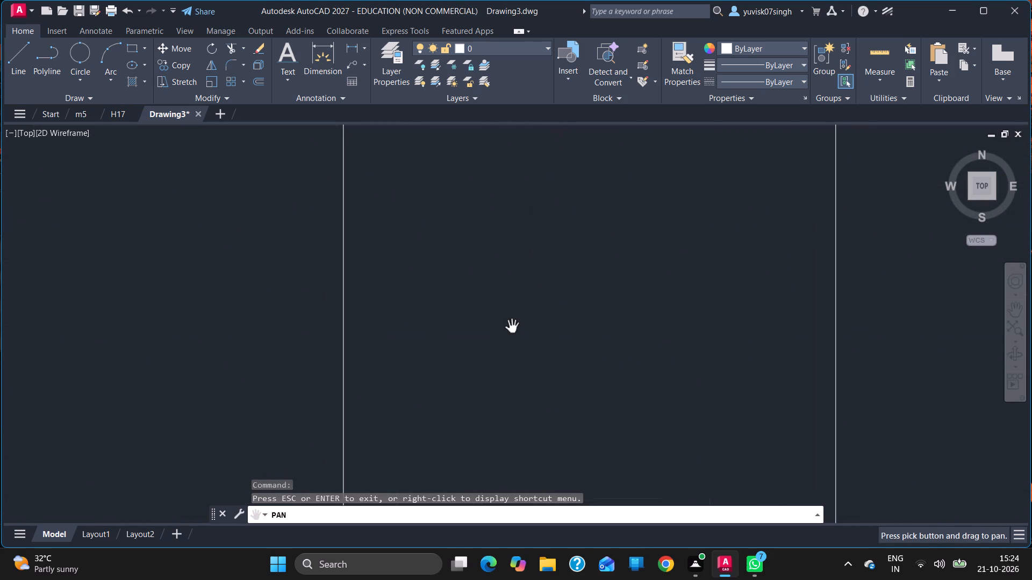
left_click_drag(514, 339, 525, 109)
scroll(504, 281, "down", 1, "ctrl")
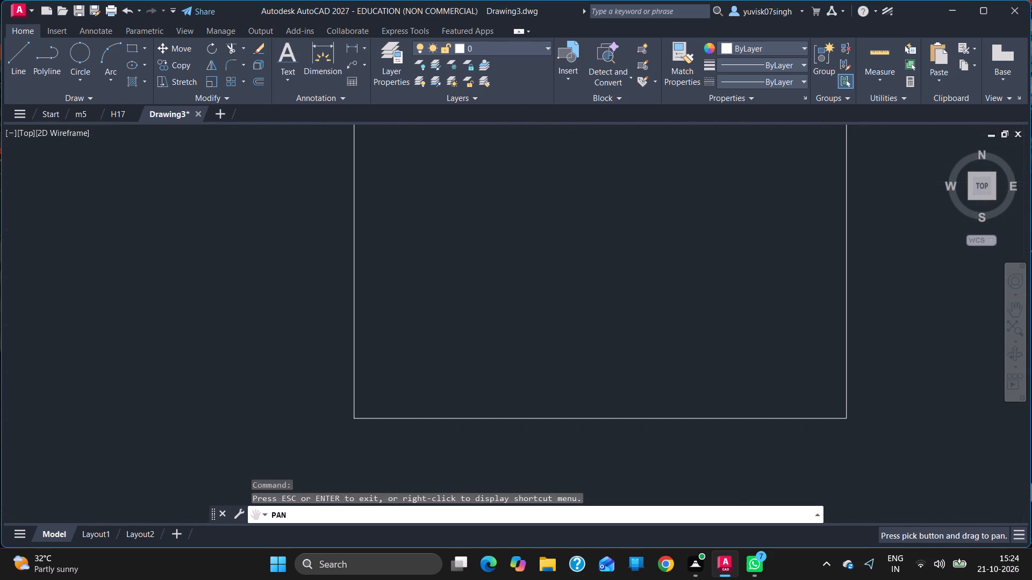
scroll(504, 281, "down", 1, "ctrl")
key("Escape")
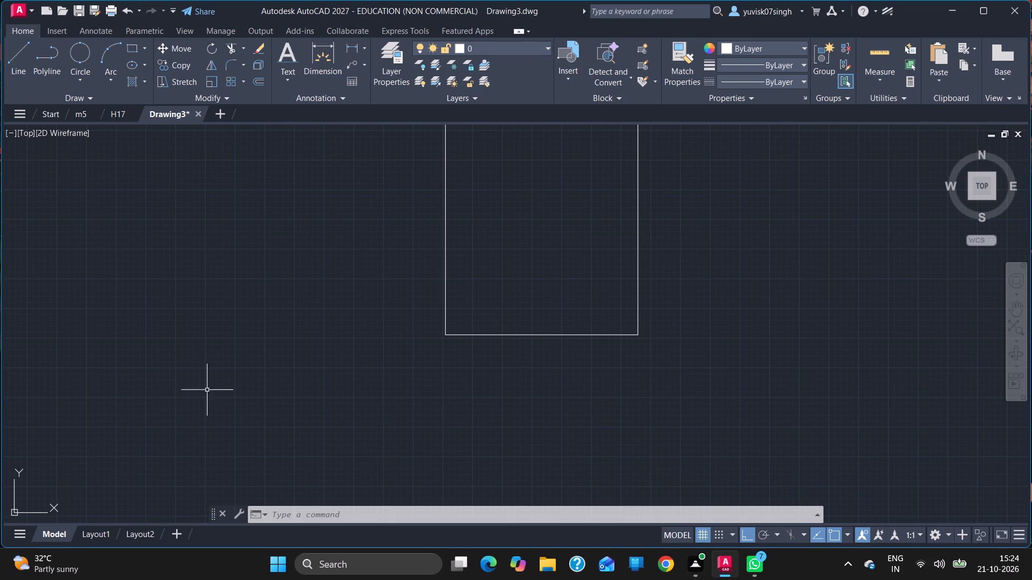
left_click(8, 80)
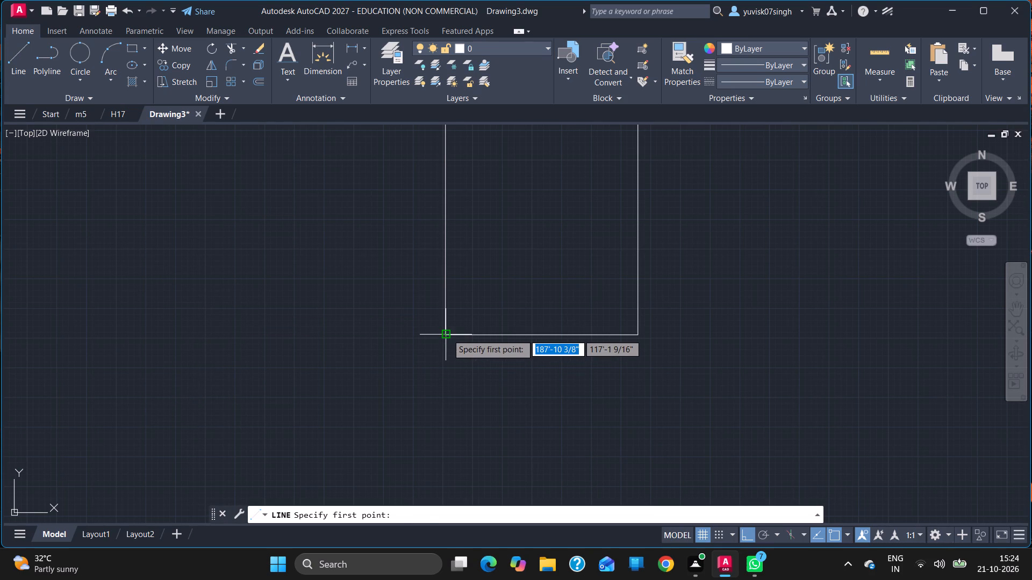
left_click_drag(447, 334, 443, 302)
key("9")
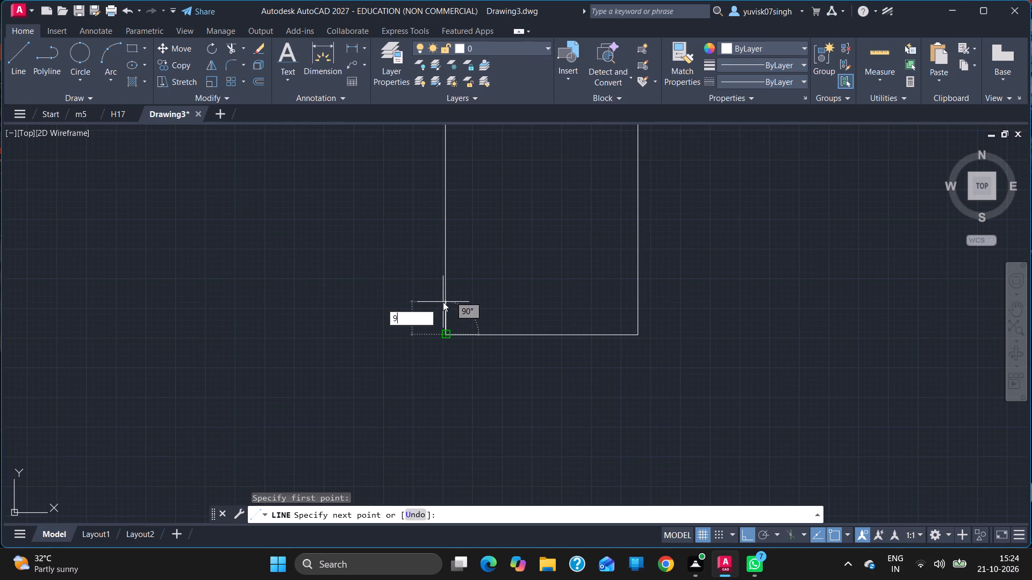
key("Return")
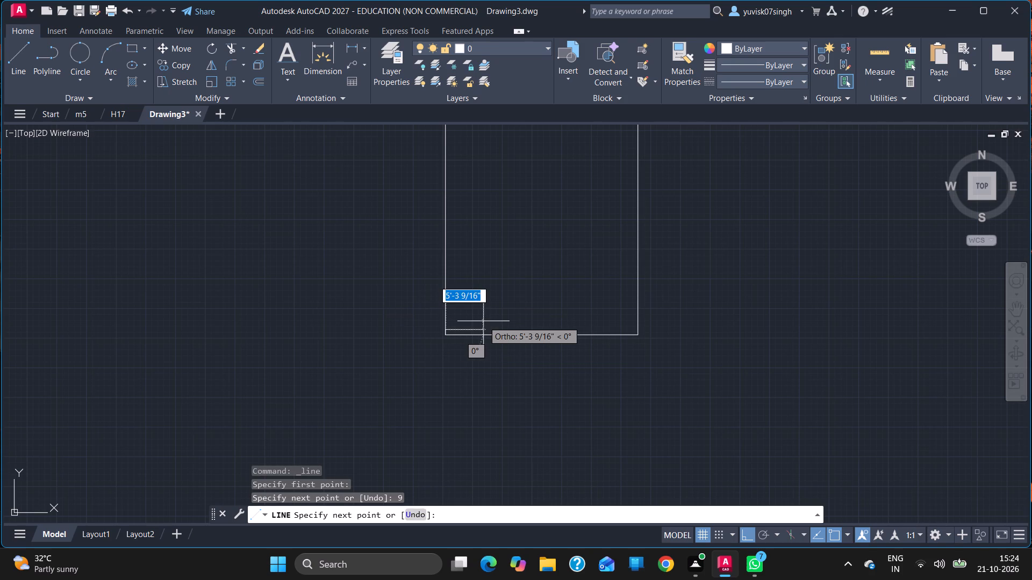
key("9")
key("Return")
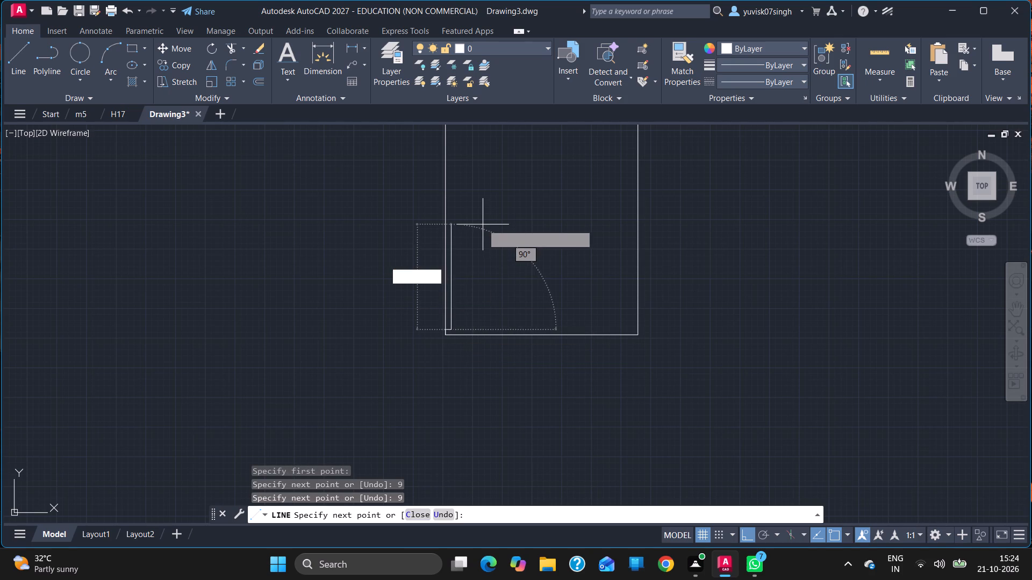
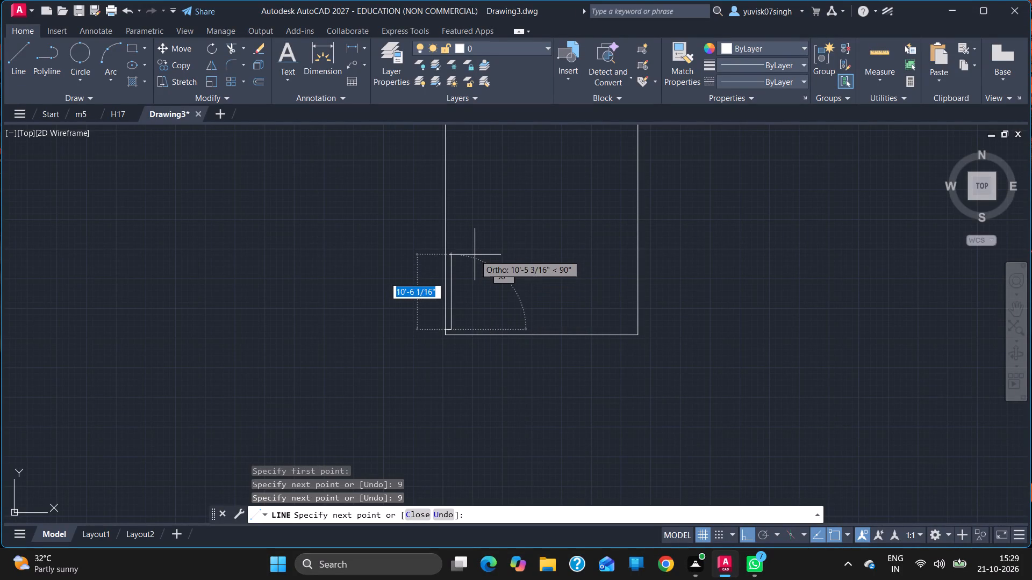
Complete the lower-left room's outline: 16' up, 10' rightward, 16' down, and back to its lower-left corner.
key("1")
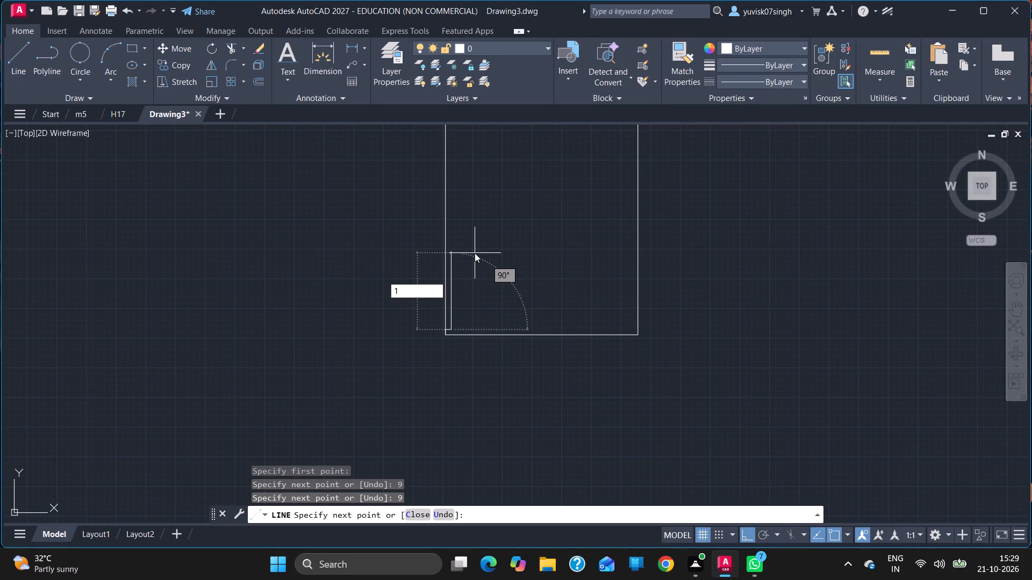
key("6")
key("apostrophe")
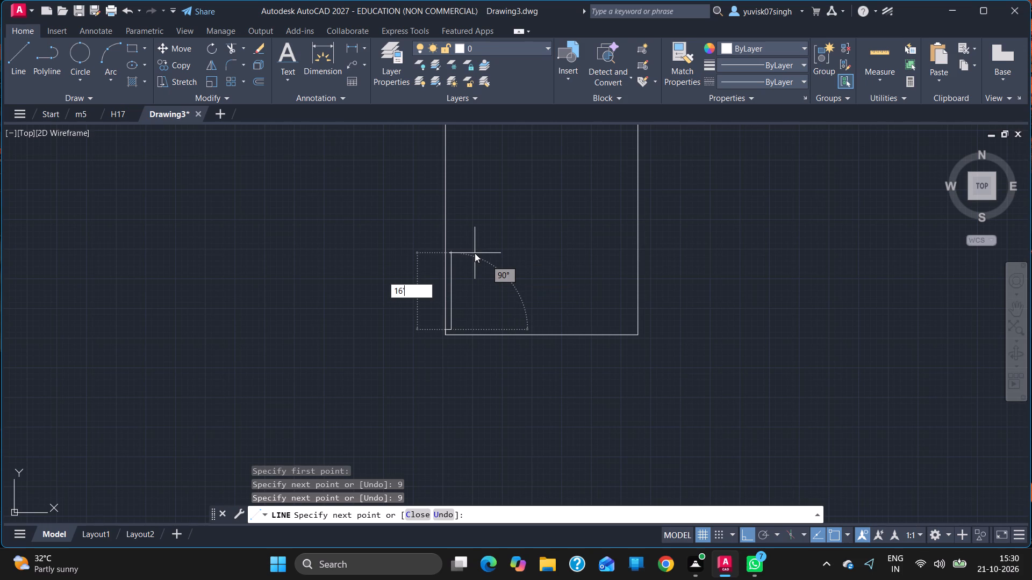
key("Return")
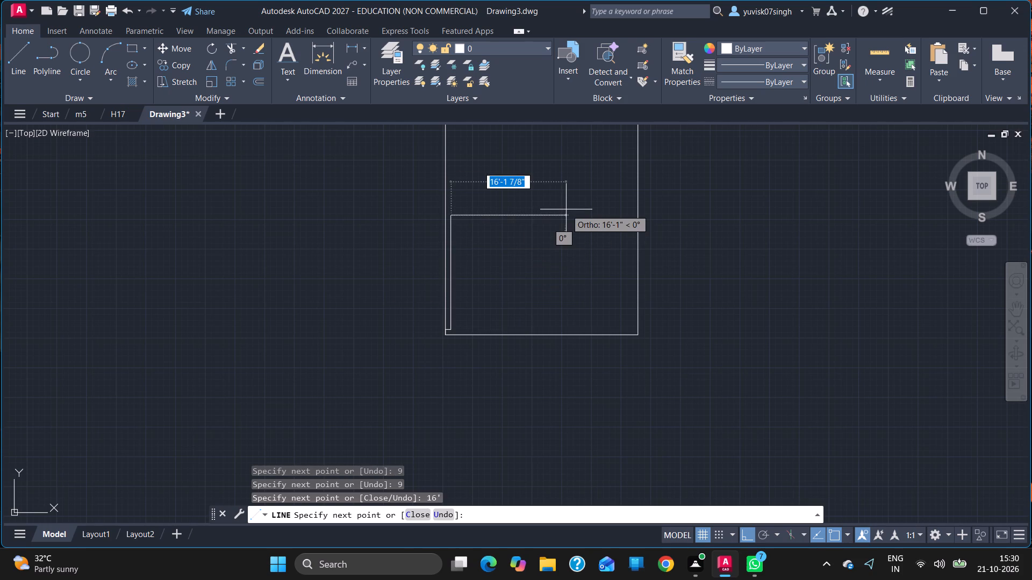
key("1")
key("0")
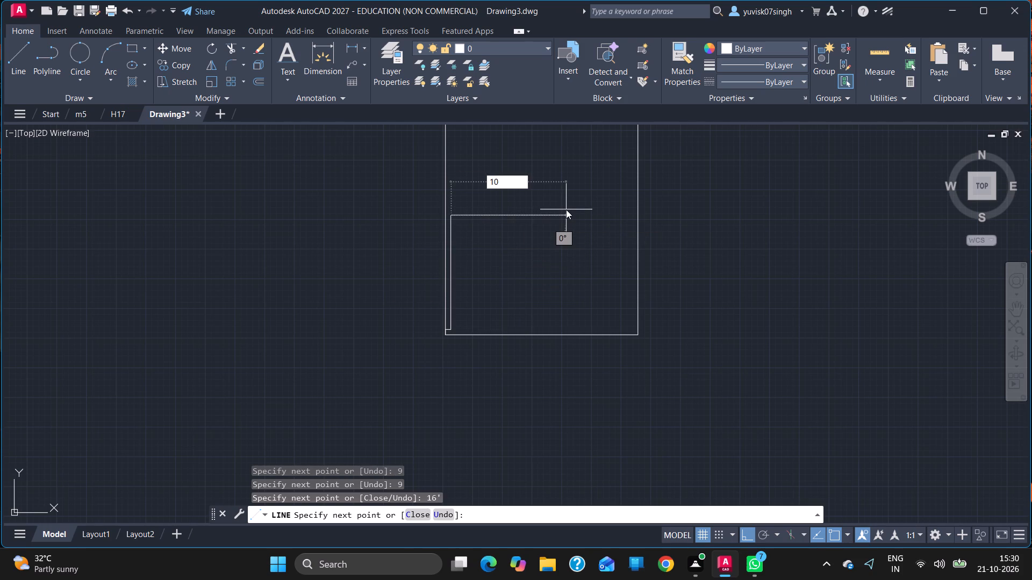
key("apostrophe")
key("Return")
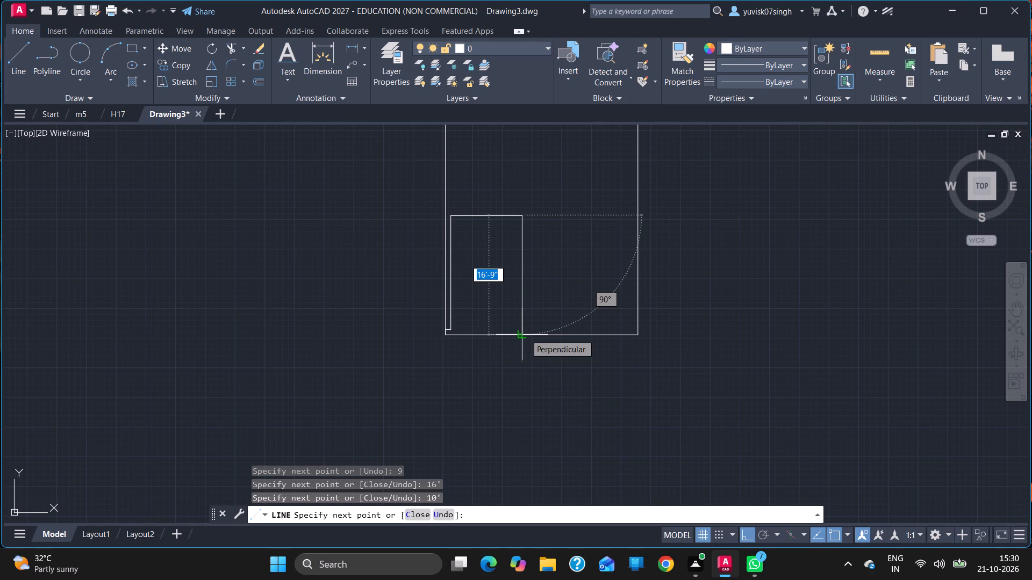
key("1")
key("6")
key("apostrophe")
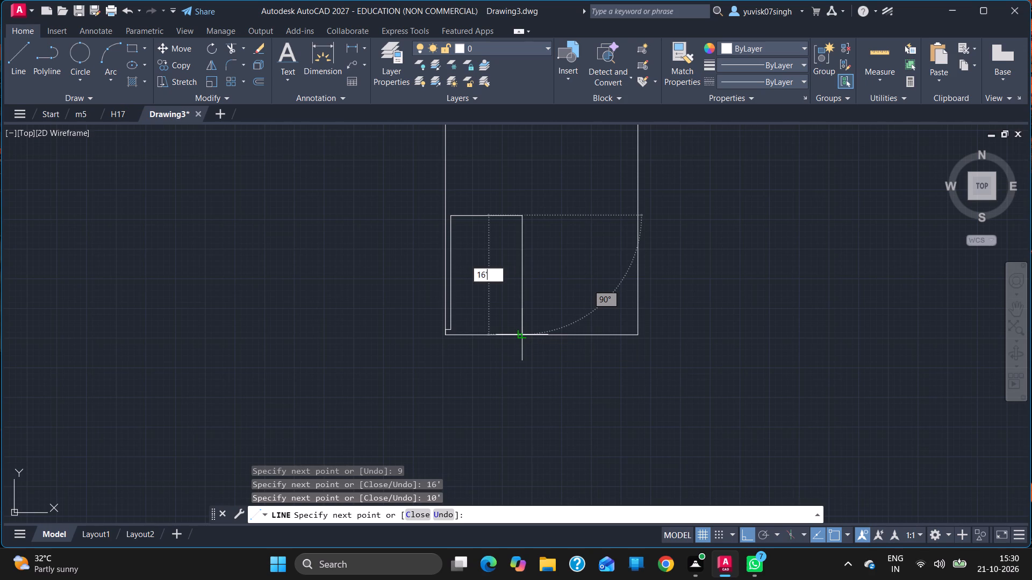
key("Return")
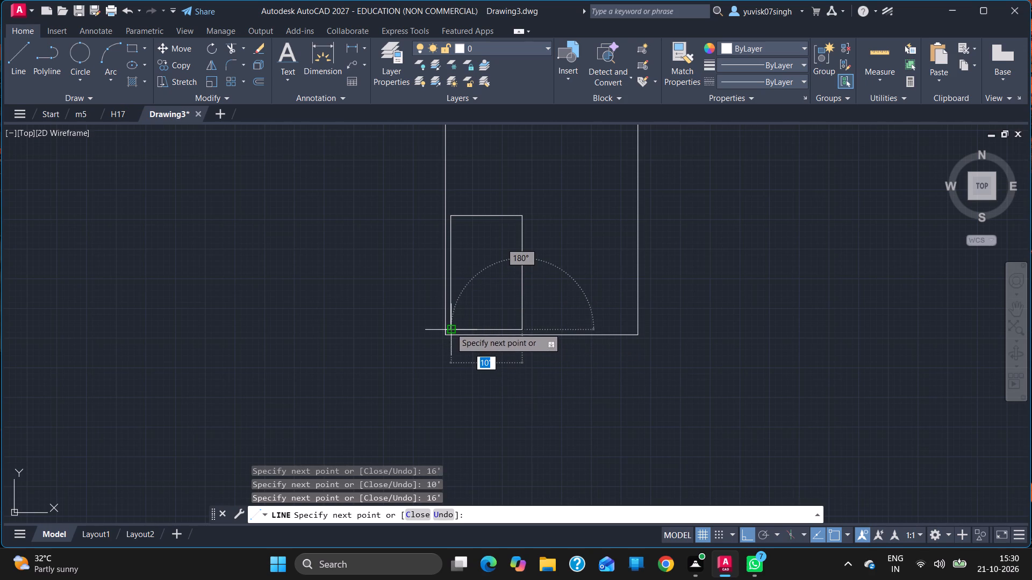
left_click(450, 328)
key("Escape")
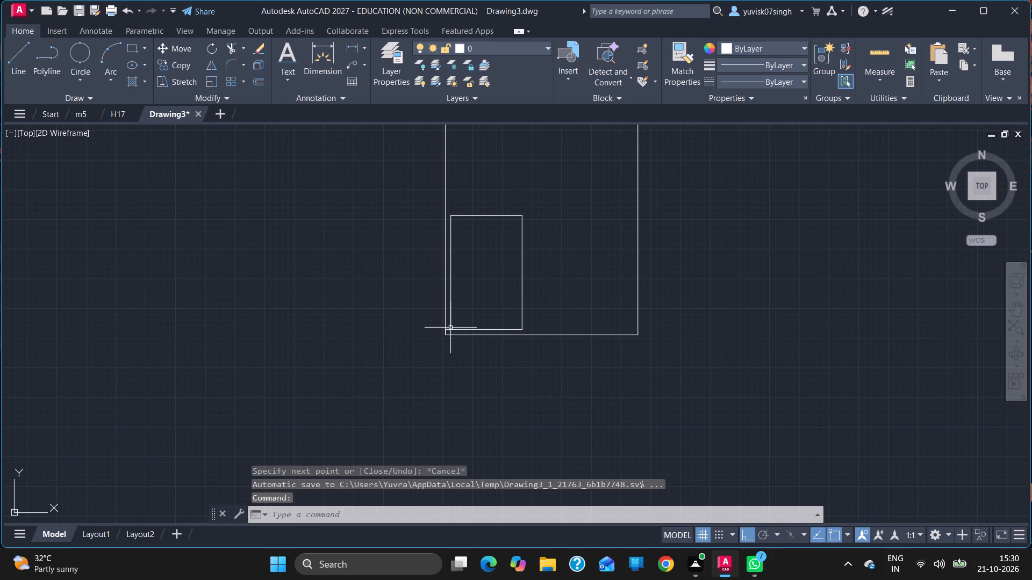
Add the 9" wall above this room: a 9" line up from its upper-left corner, then a 10' line rightward, level with the room's right edge.
left_click(1013, 308)
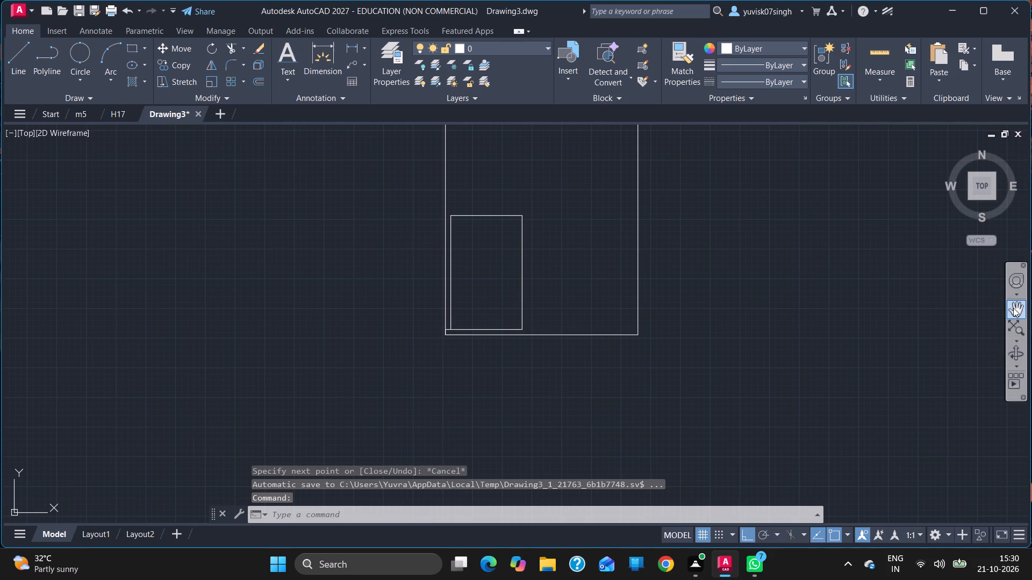
left_click_drag(572, 243, 606, 313)
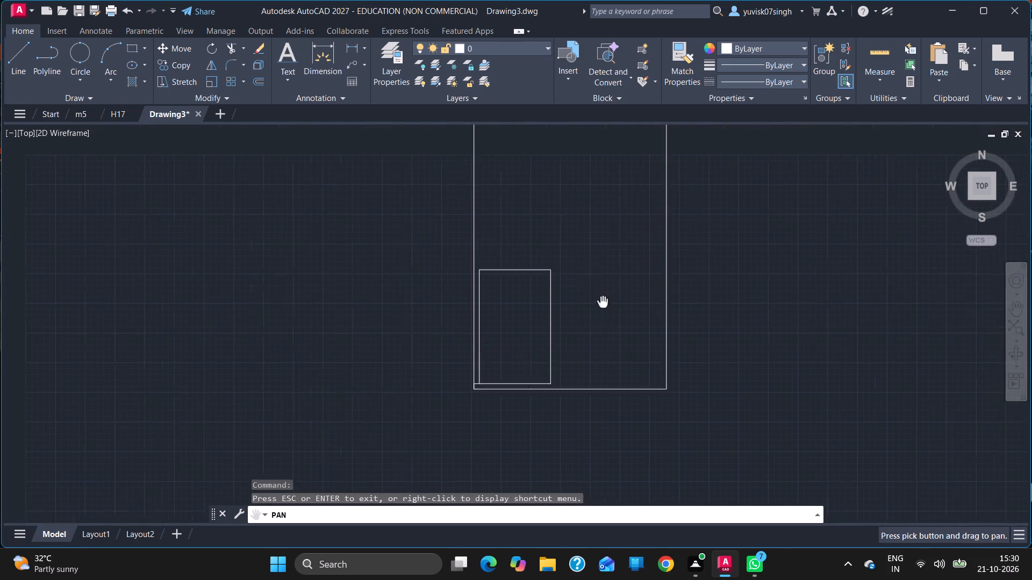
left_click_drag(606, 313, 644, 389)
key("Escape")
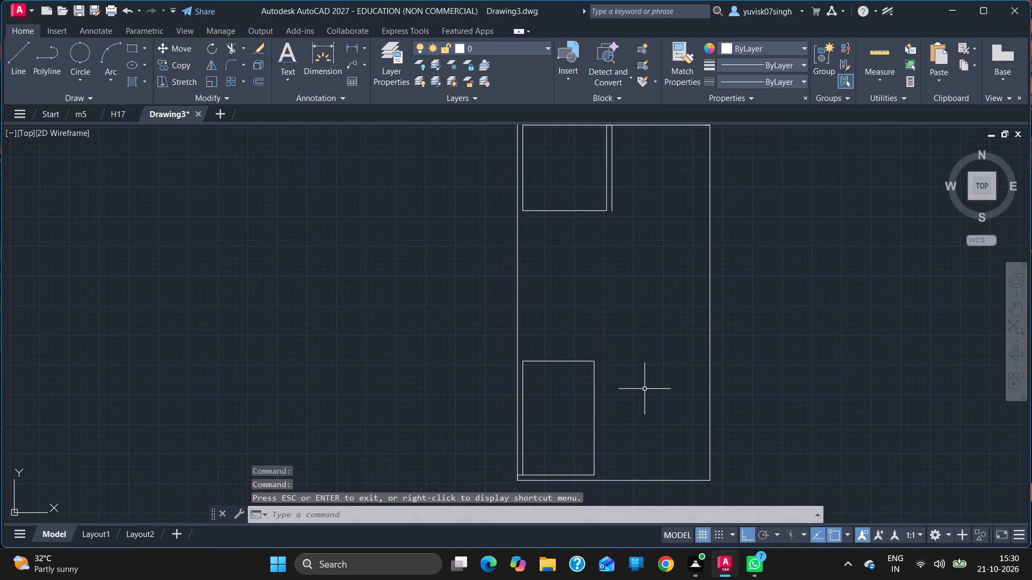
left_click(25, 62)
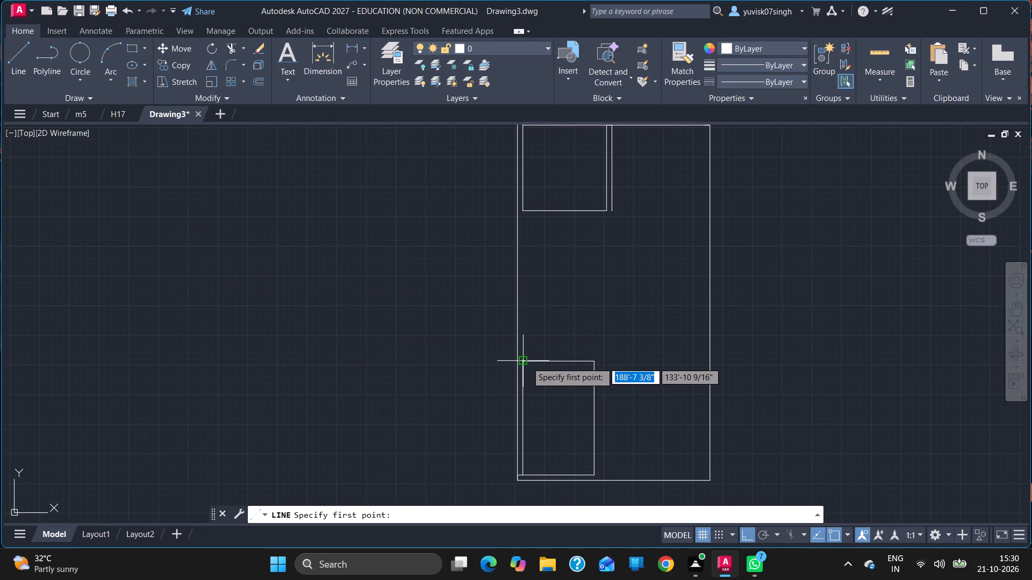
left_click_drag(526, 361, 529, 348)
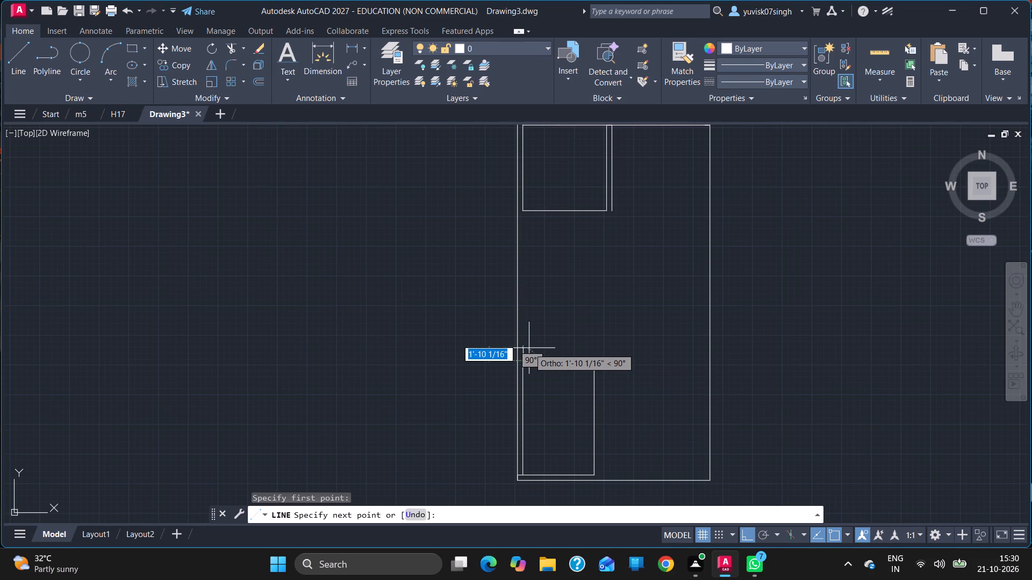
key("9")
key("Return")
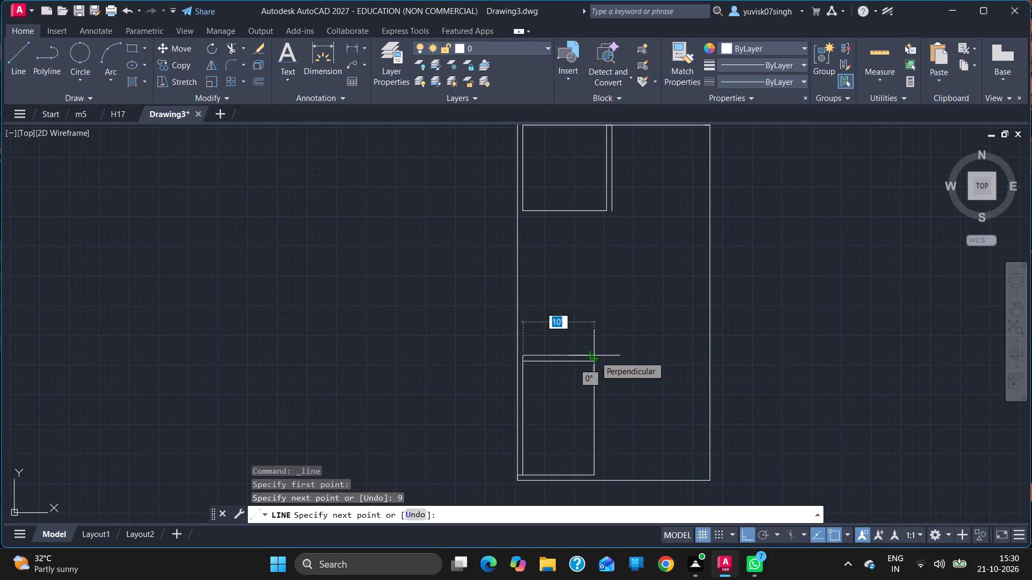
left_click(595, 356)
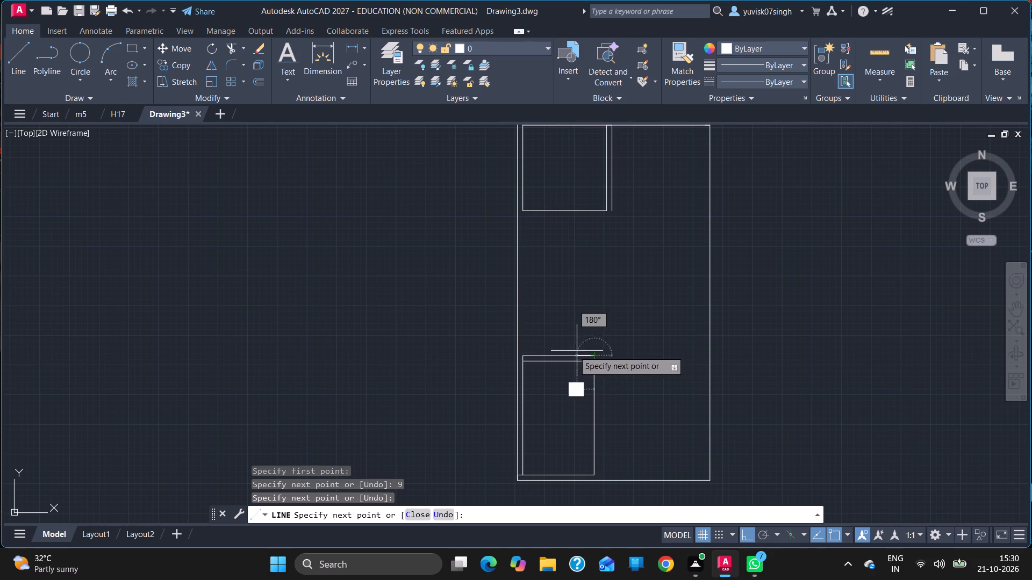
Outline a room above the 9" wall from its upper-left corner: 9'6" up, 7'6" rightward, and down to the wall line.
left_click(526, 353)
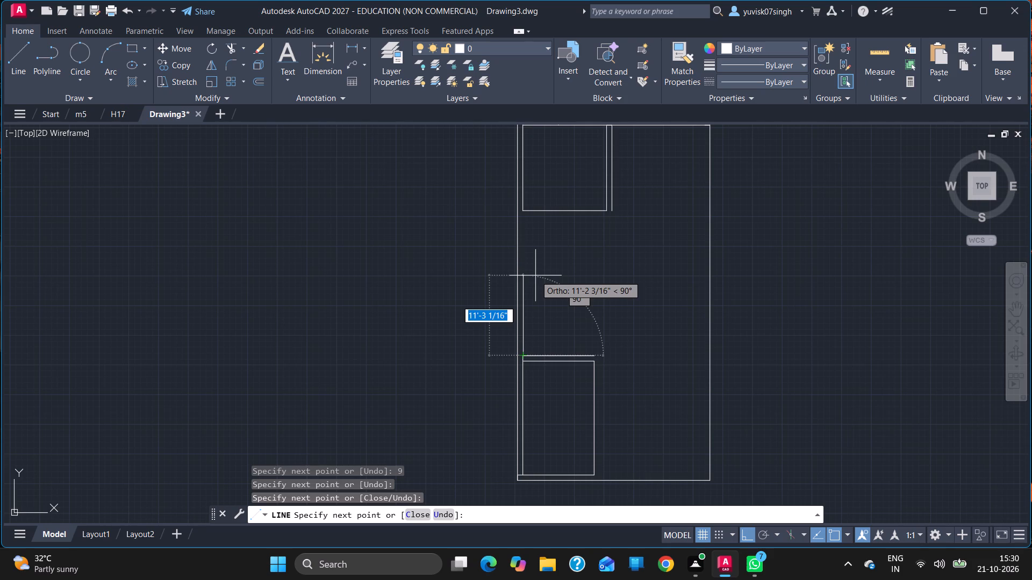
type("9.")
key("6")
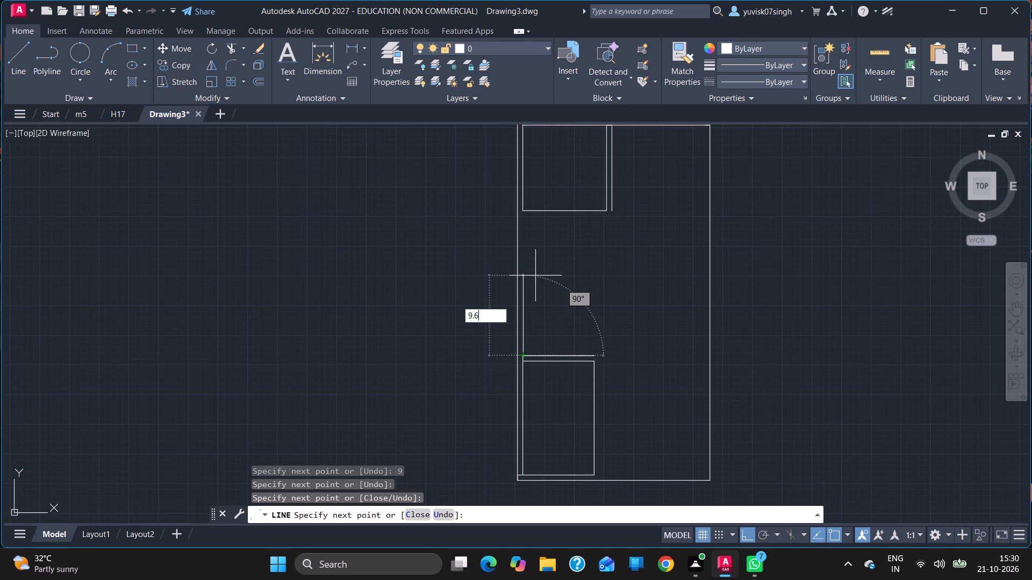
key("BackSpace")
key("BackSpace")
key("apostrophe")
key("6")
key("Return")
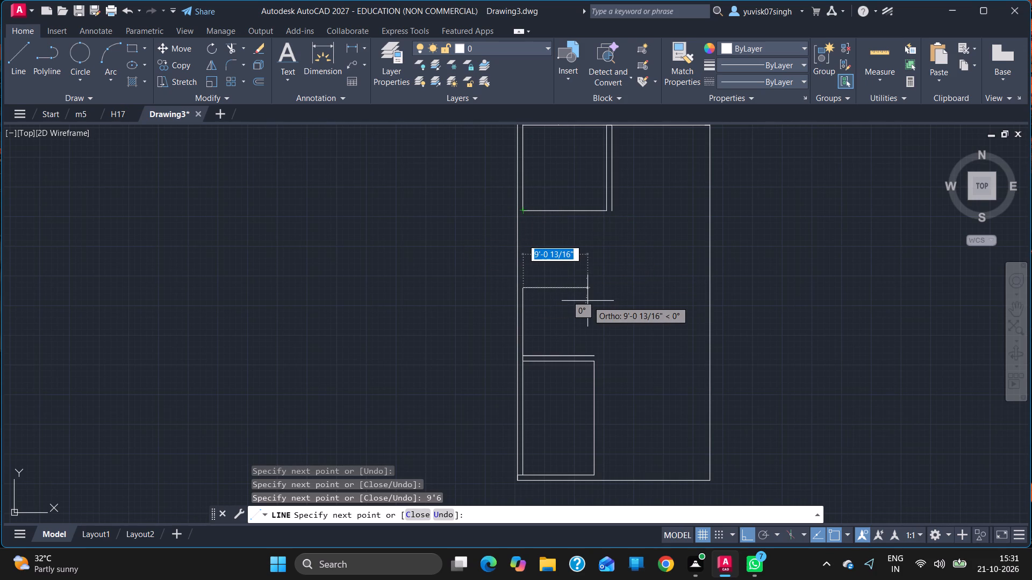
key("7")
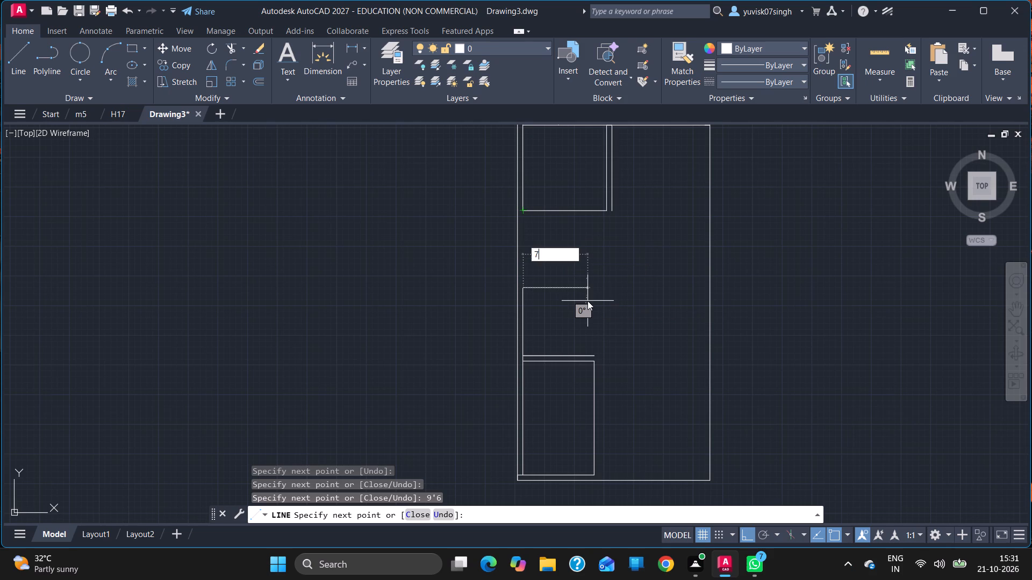
key("apostrophe")
key("6")
key("Return")
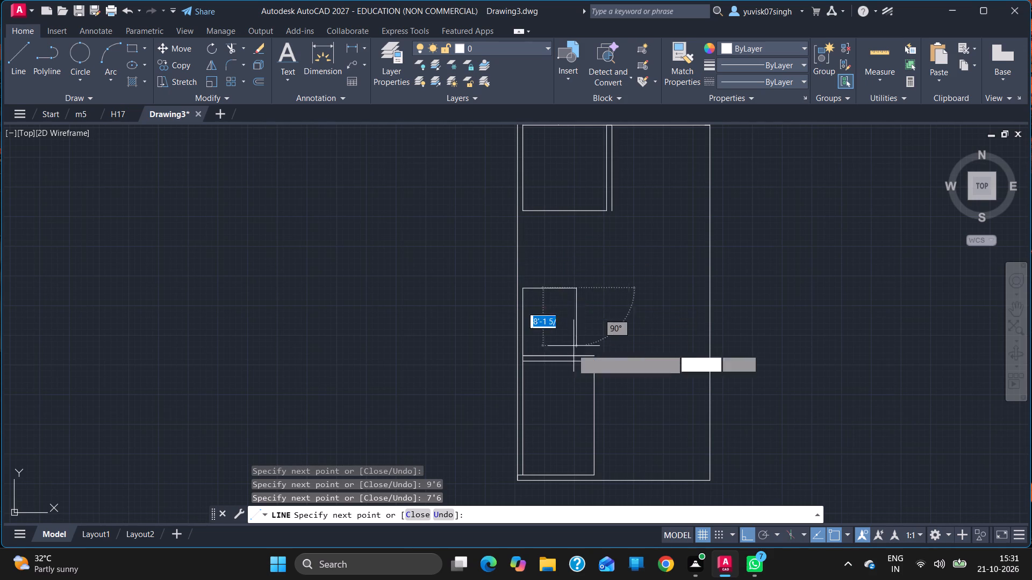
left_click(576, 353)
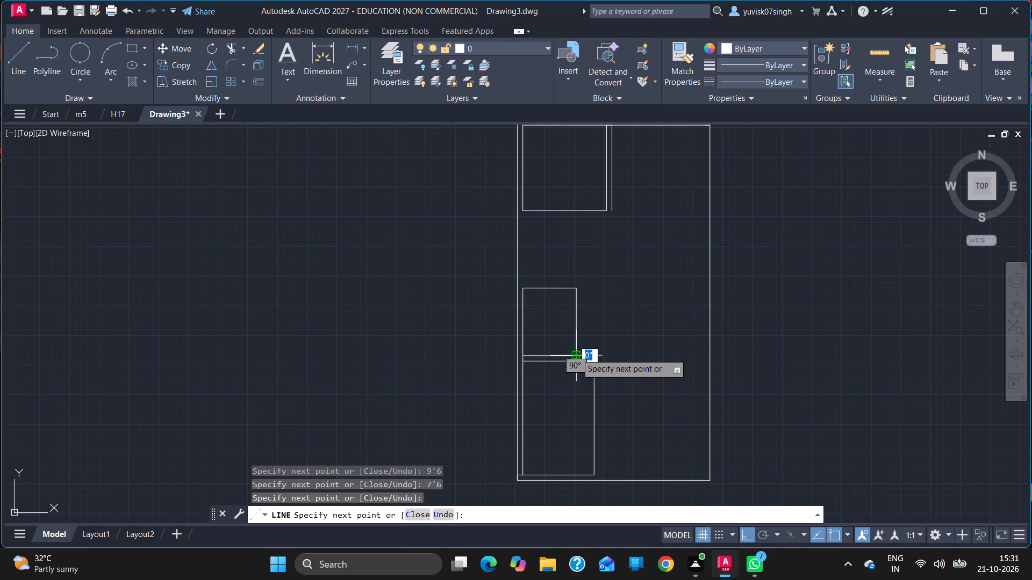
key("Escape")
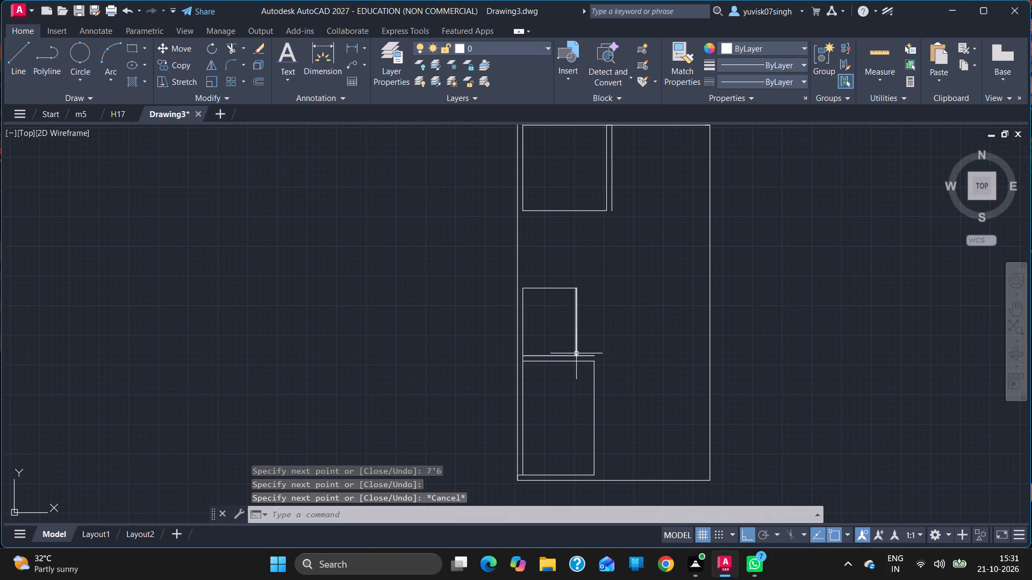
Start the 4.5" wall above the 7'6" wide room: a 4.5" line up from its upper-left corner, then an 11'9" line rightward.
left_click(20, 67)
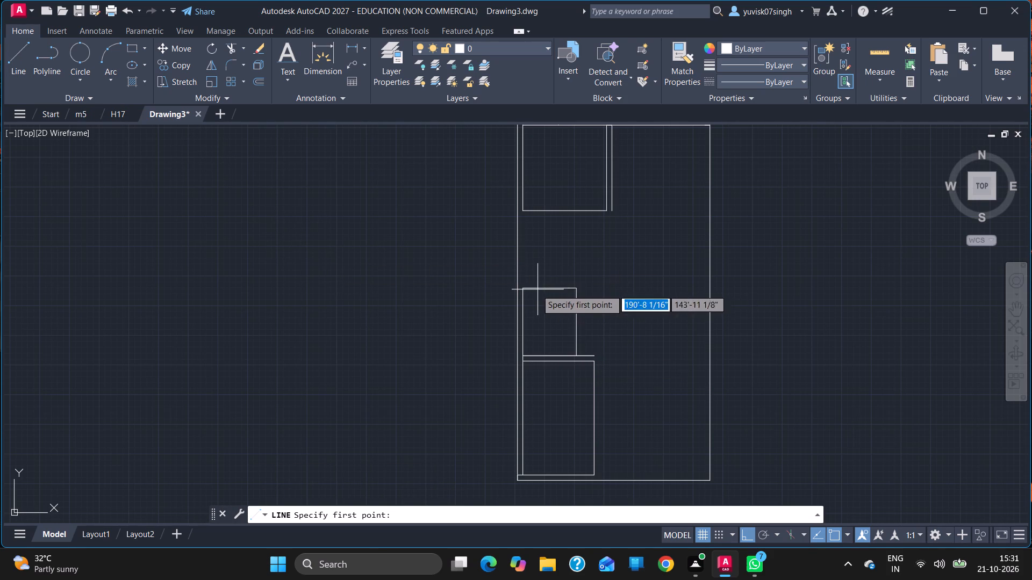
left_click_drag(524, 286, 525, 267)
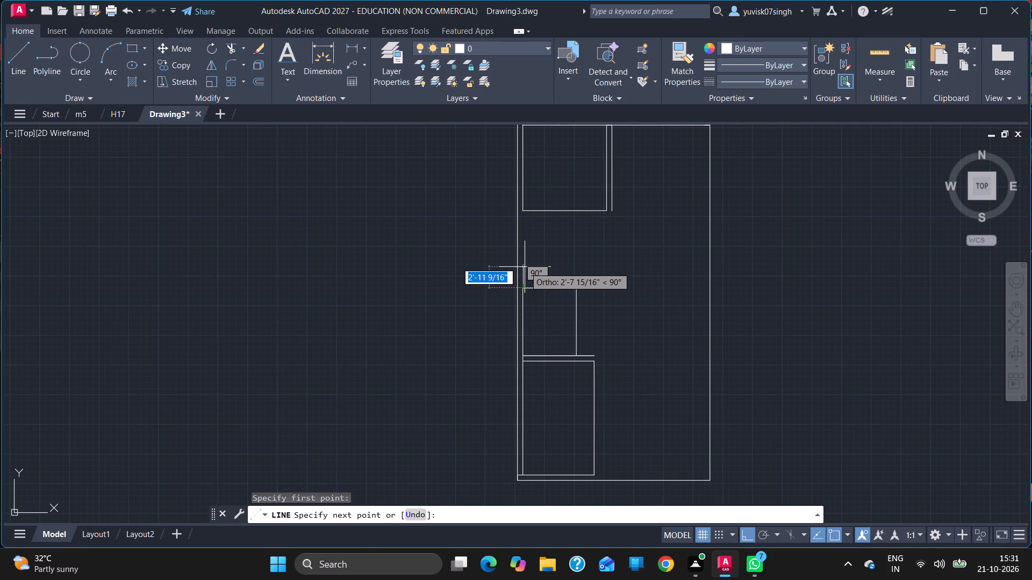
key("4")
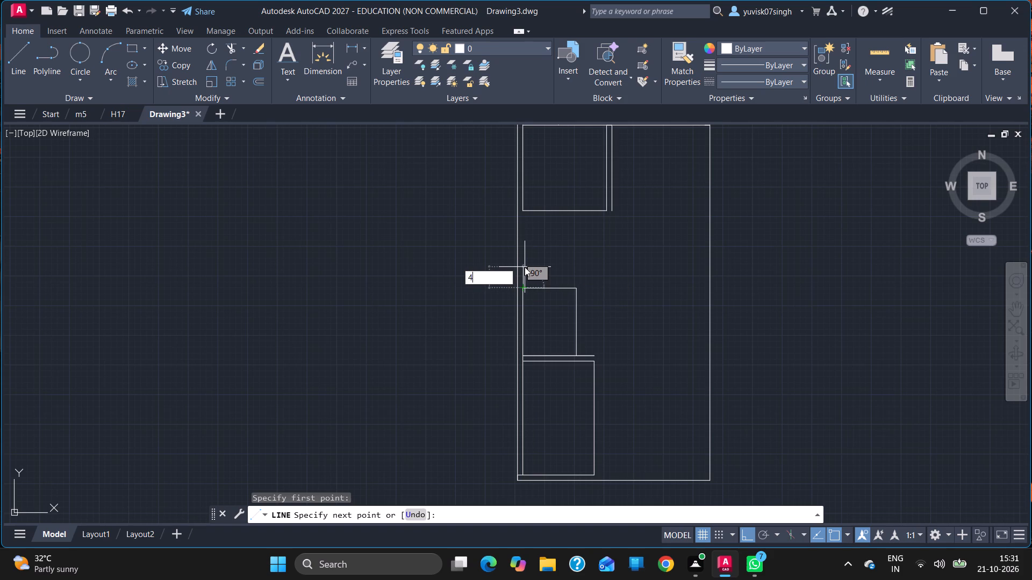
type(".5")
key("Return")
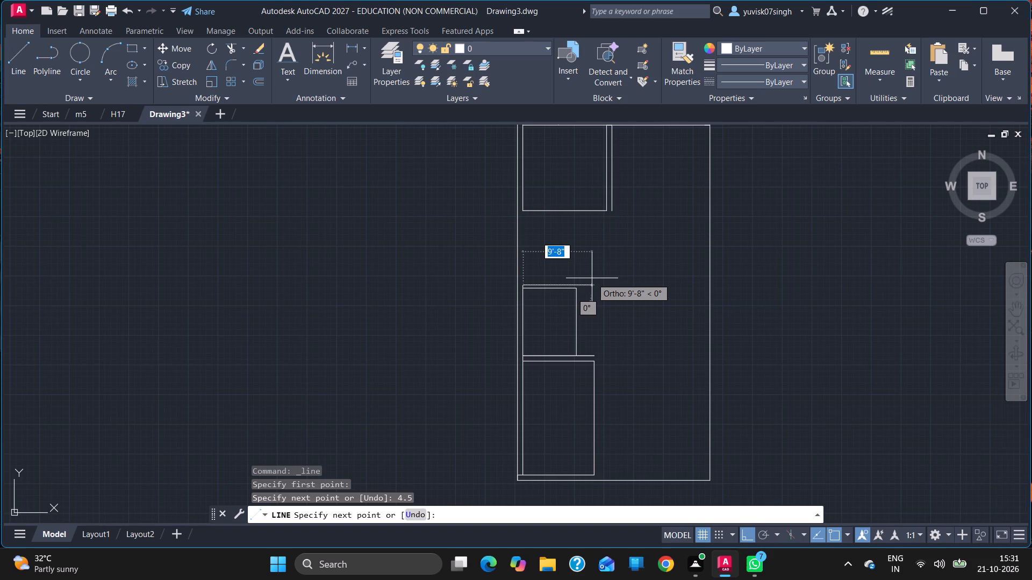
type("11")
type("'9")
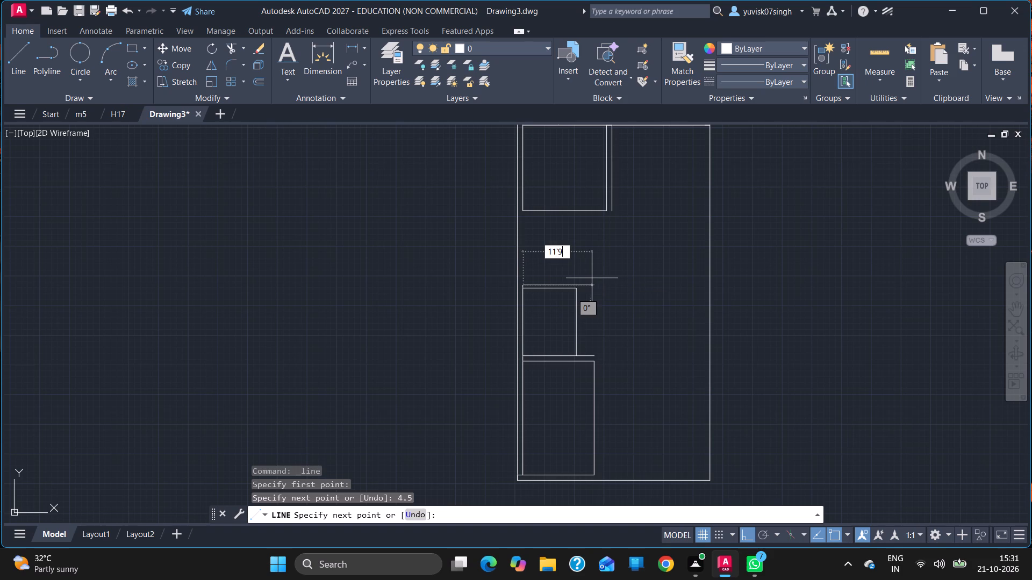
key("Return")
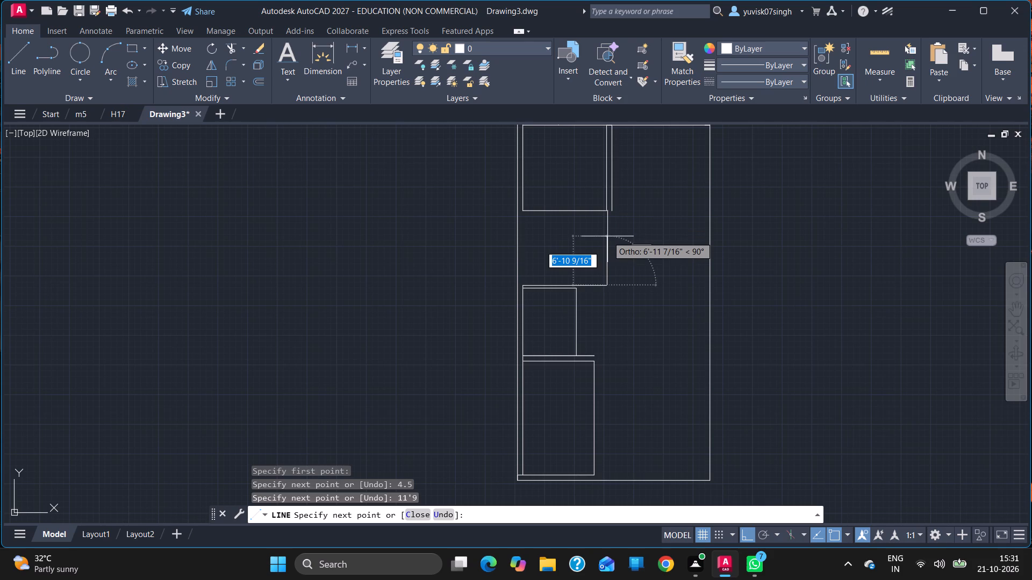
key("Escape")
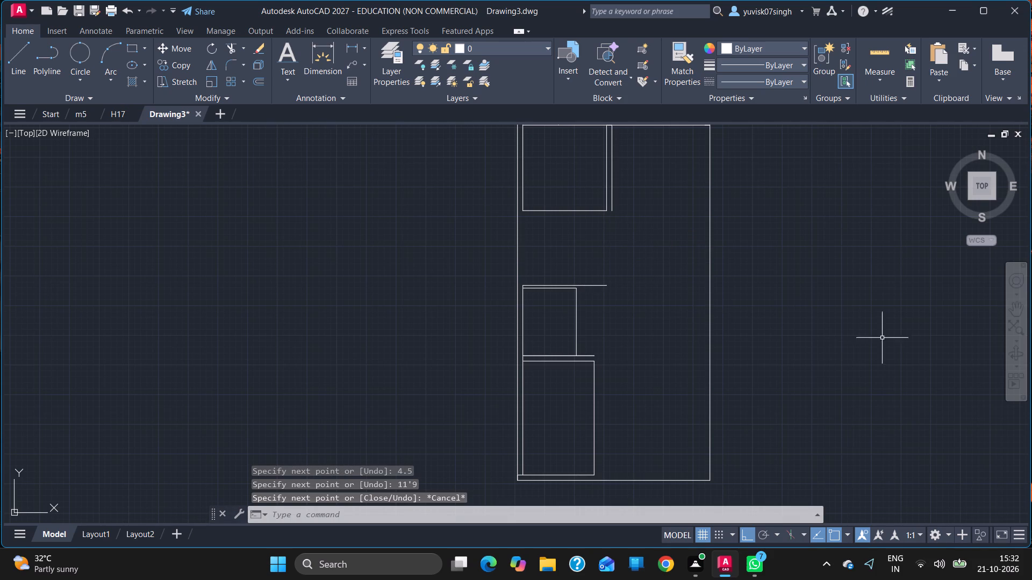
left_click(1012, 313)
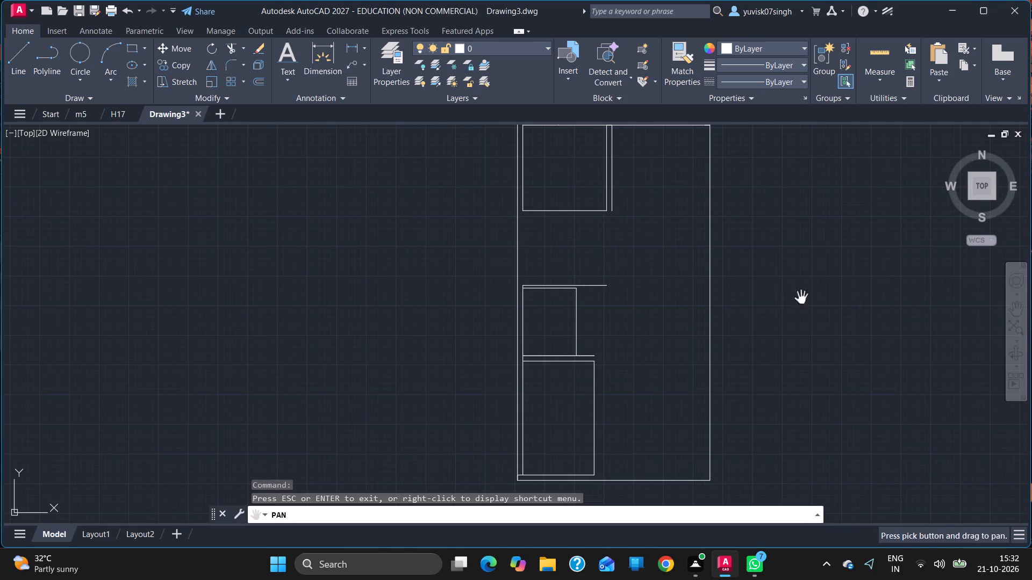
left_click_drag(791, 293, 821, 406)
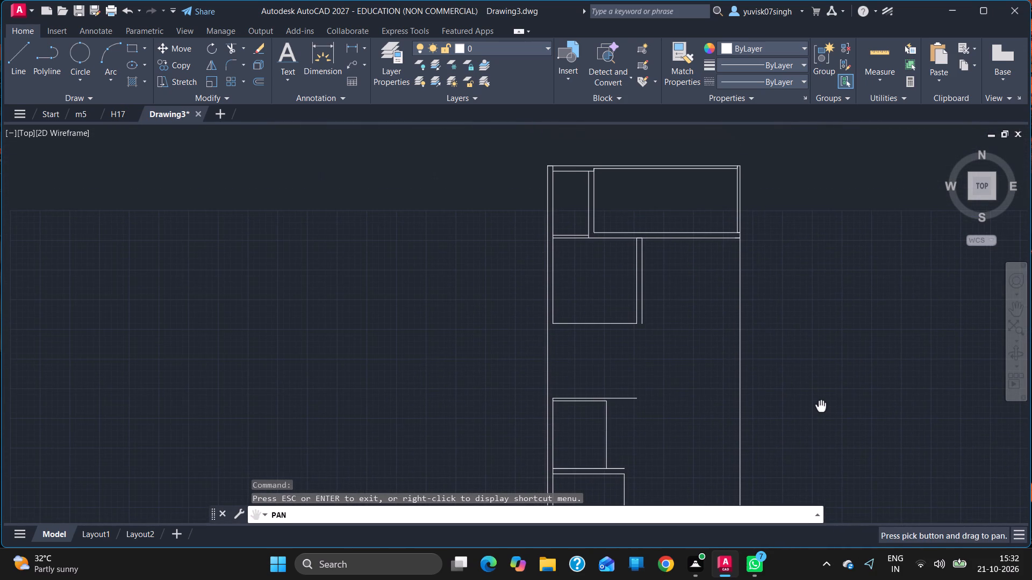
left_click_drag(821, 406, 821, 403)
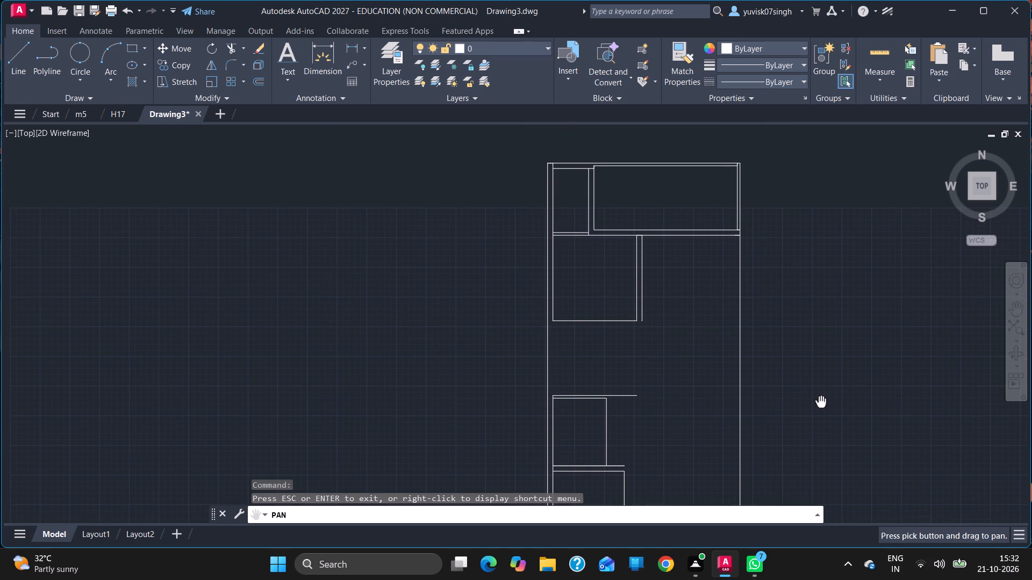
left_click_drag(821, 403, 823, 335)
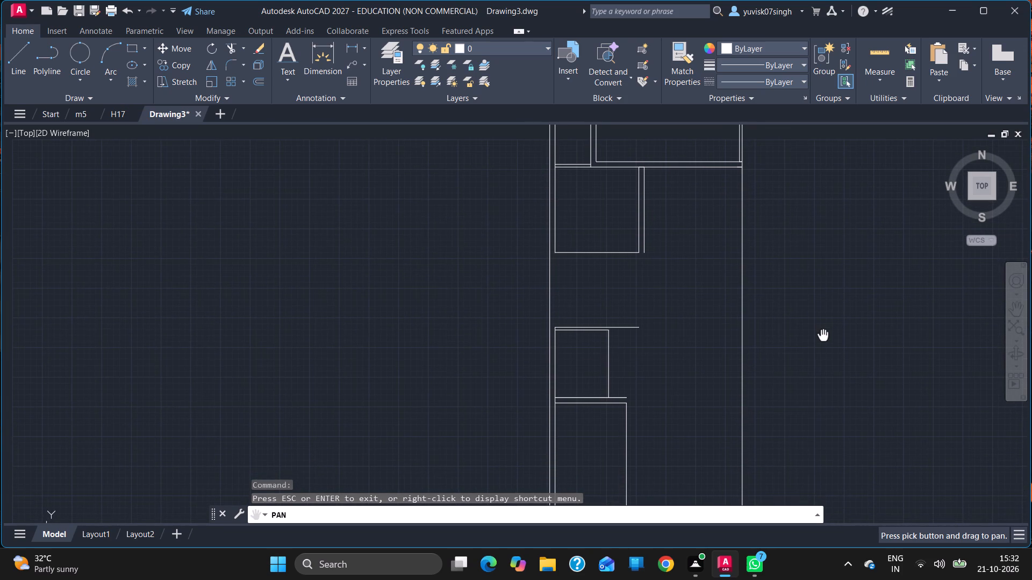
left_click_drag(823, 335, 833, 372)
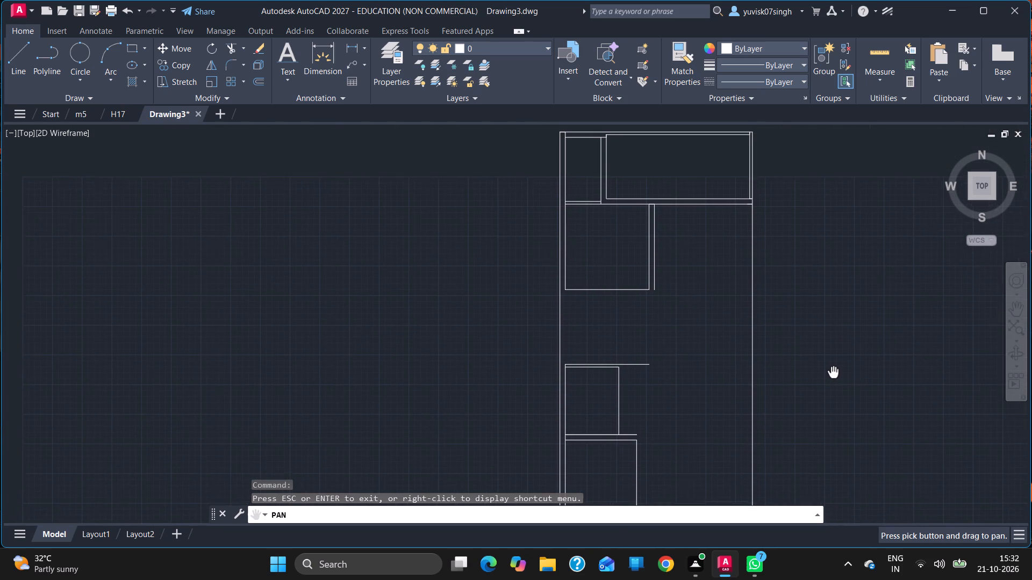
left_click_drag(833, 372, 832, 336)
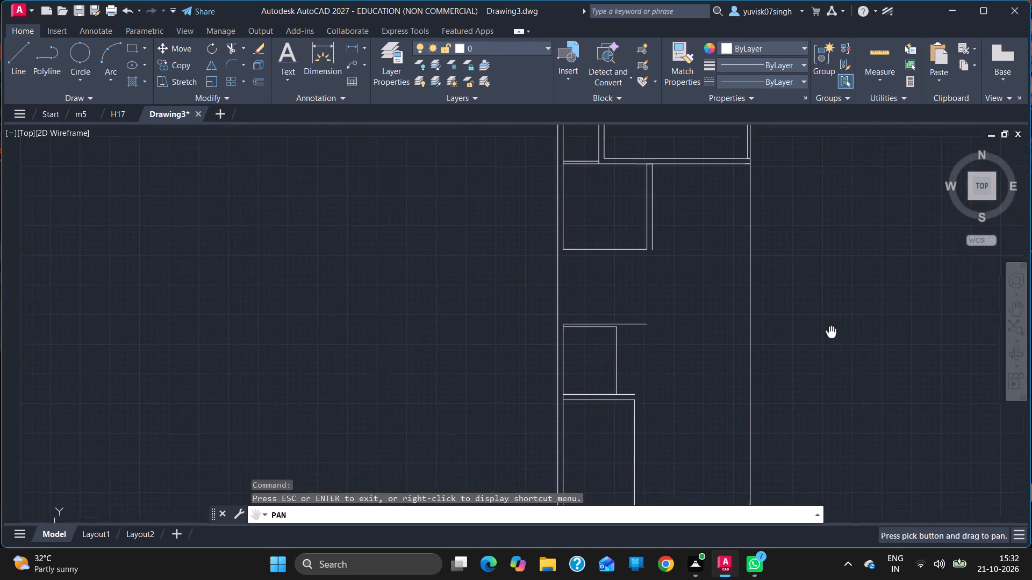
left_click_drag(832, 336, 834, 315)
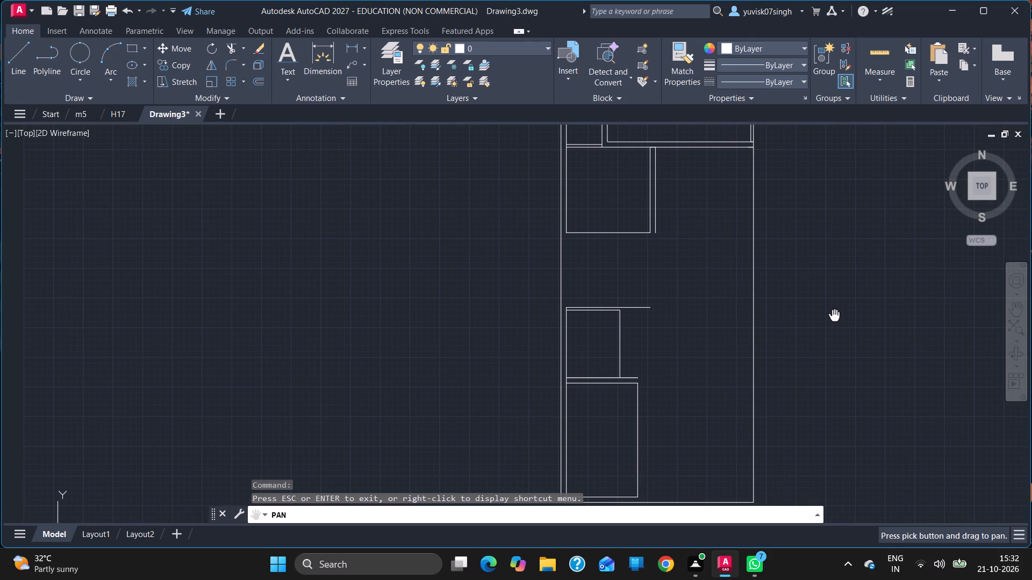
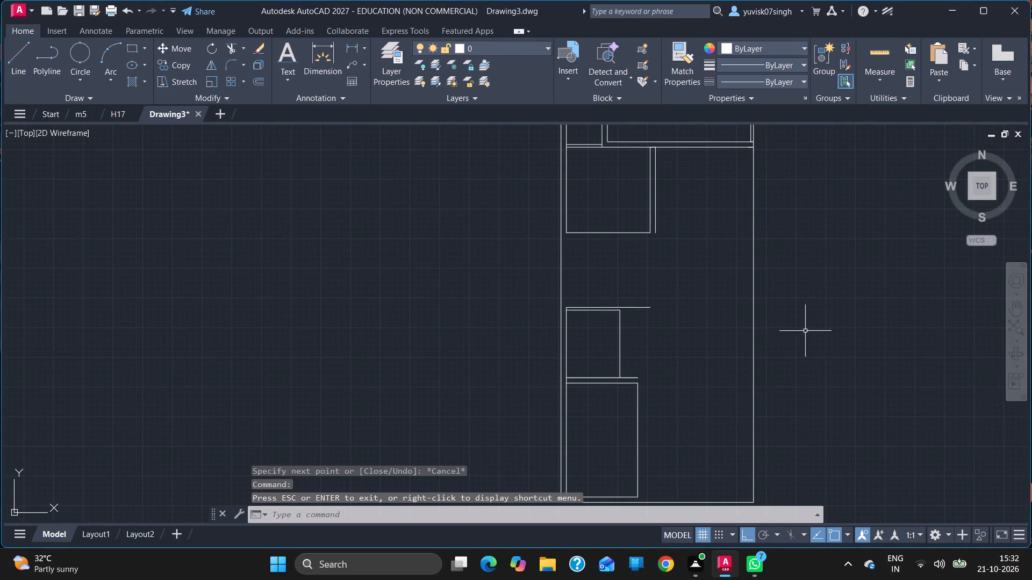
Erase the outer outline's right, left and bottom lines together with the lower-left rooms and their walls.
left_click(757, 320)
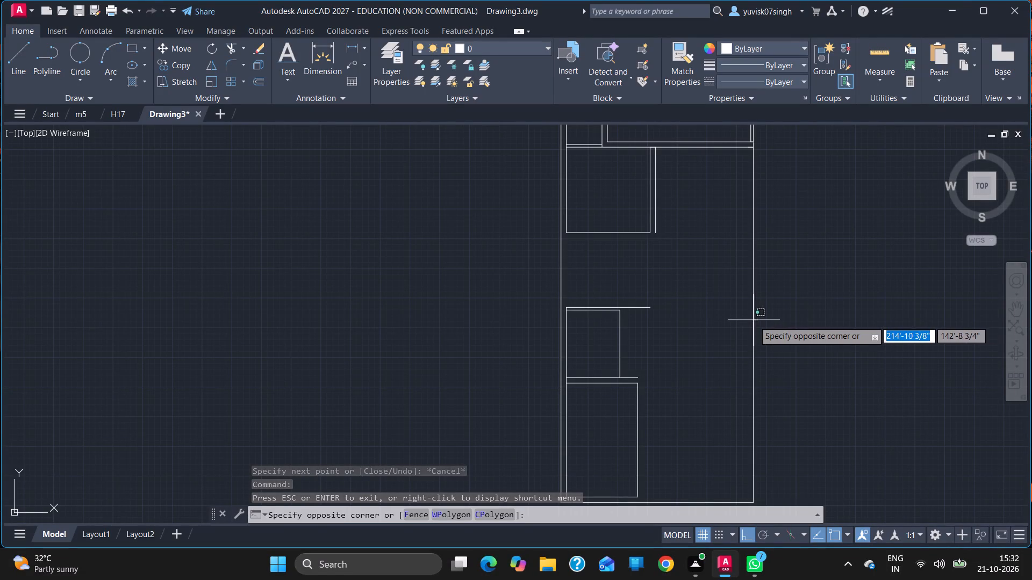
left_click(754, 321)
key("Delete")
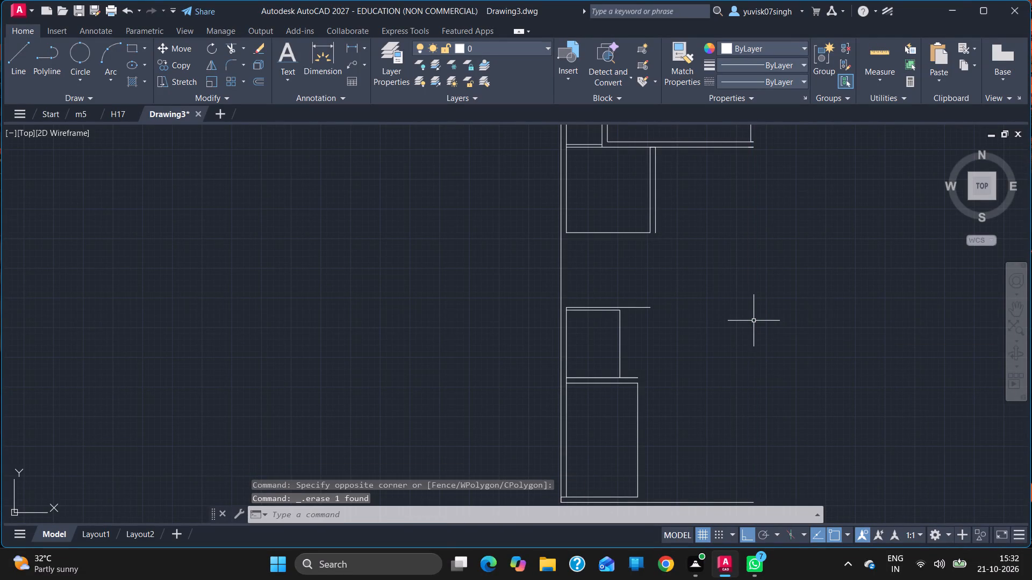
left_click_drag(739, 295, 514, 354)
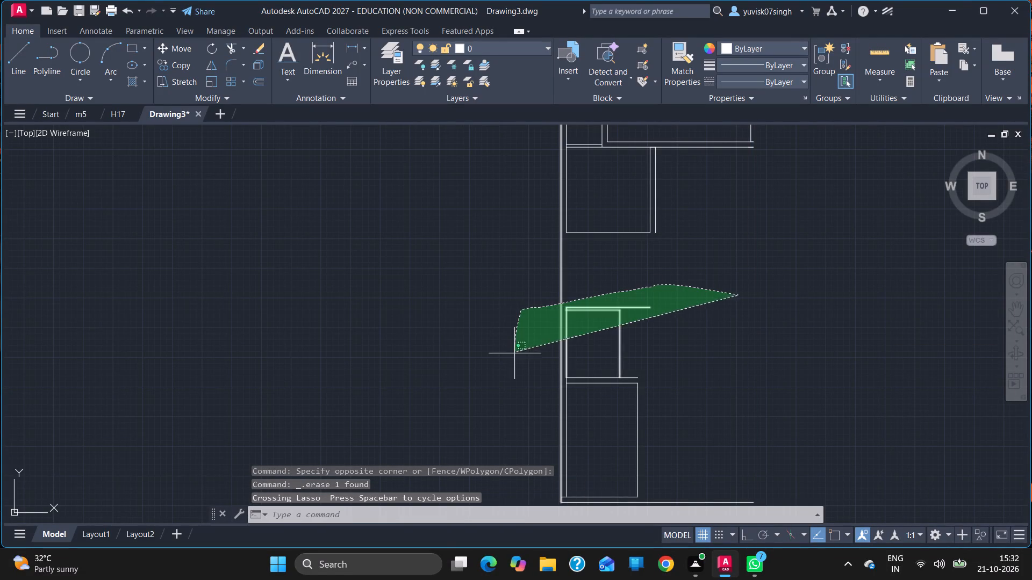
left_click_drag(514, 354, 656, 501)
key("Delete")
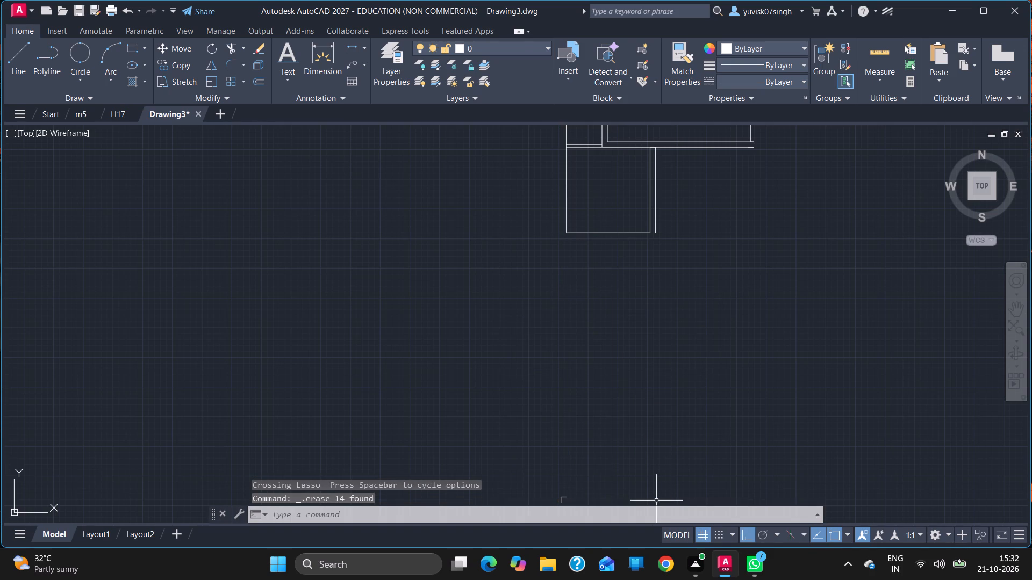
Draw the outer outline's left side as a 50' line down from the plan's upper-left outer corner.
left_click(1016, 313)
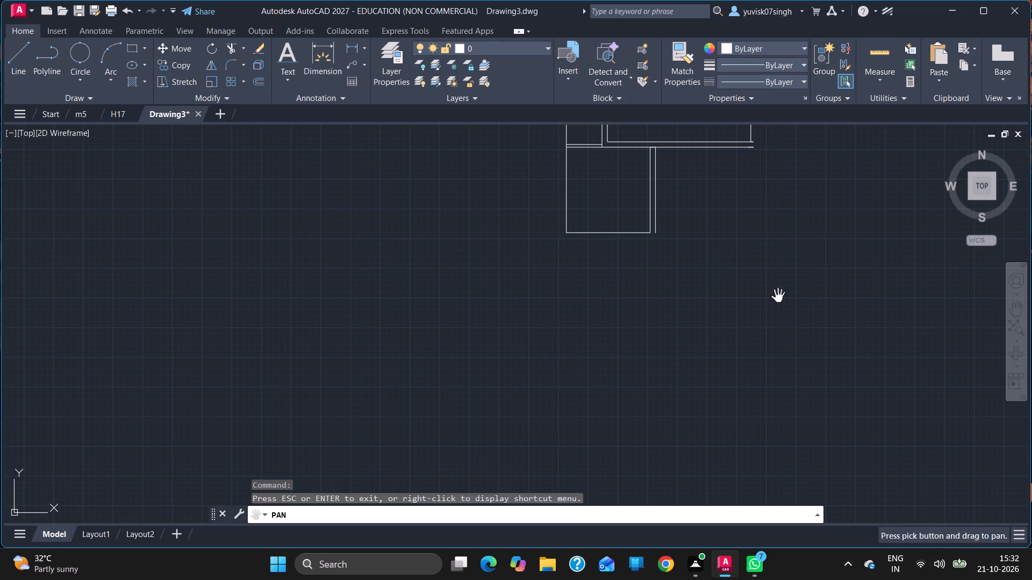
left_click_drag(764, 293, 783, 406)
key("Escape")
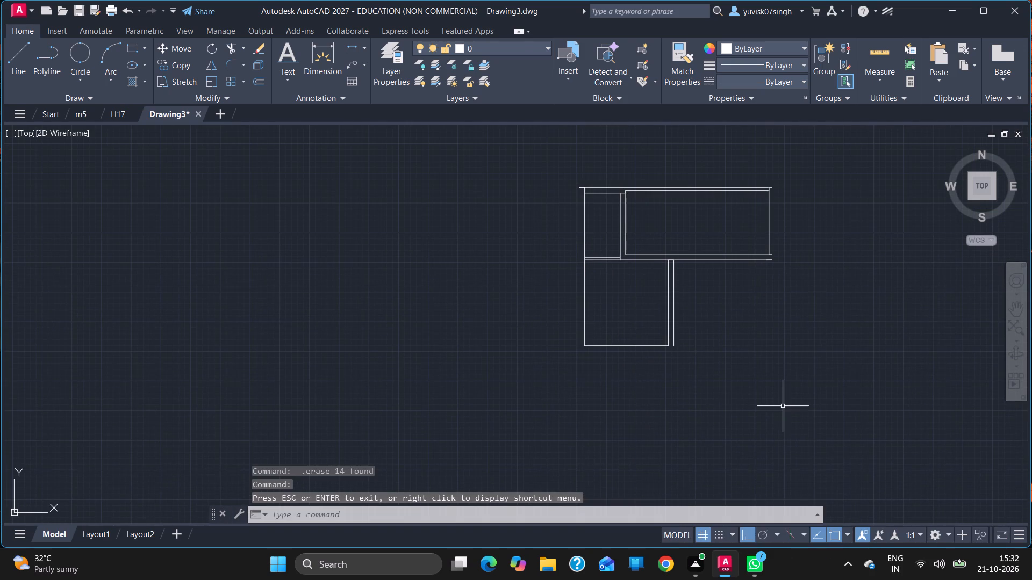
left_click(20, 82)
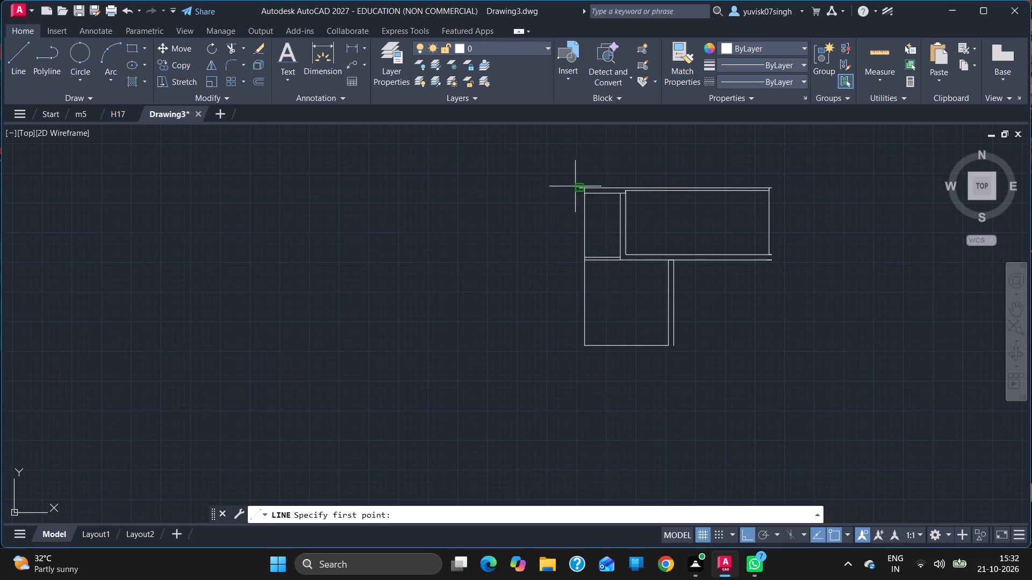
left_click_drag(578, 187, 575, 384)
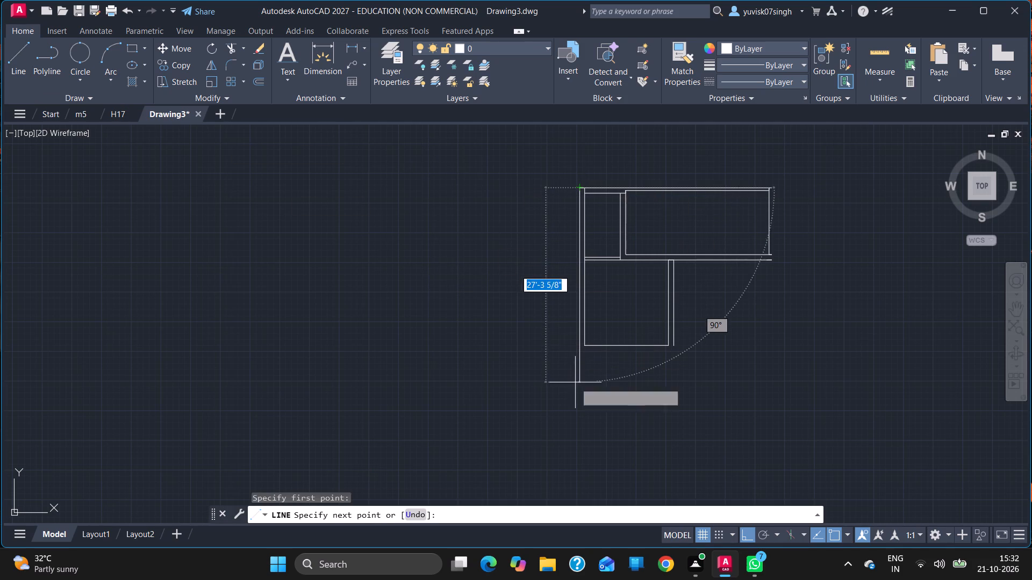
left_click_drag(575, 384, 575, 385)
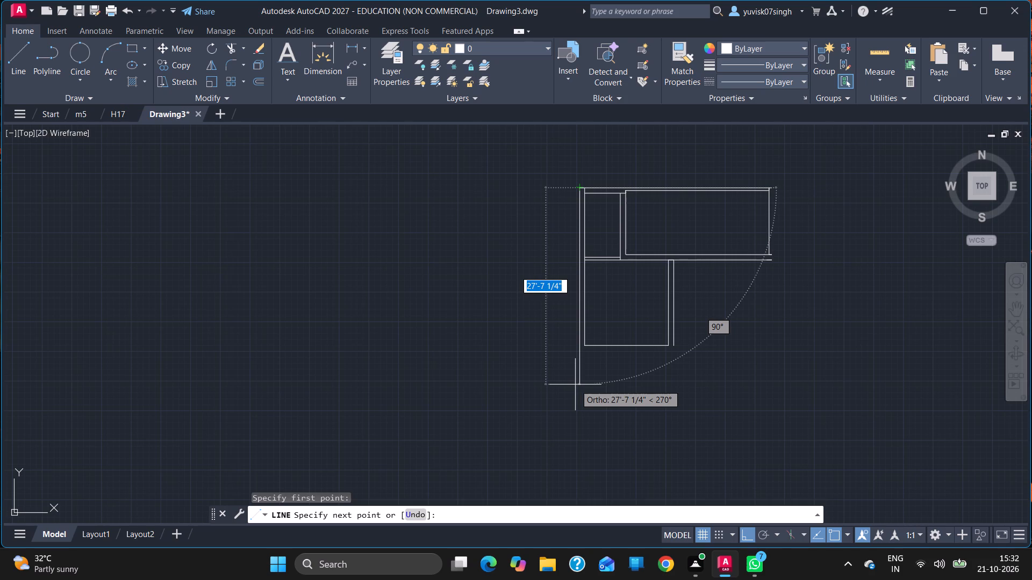
key("5")
type("0'")
key("Return")
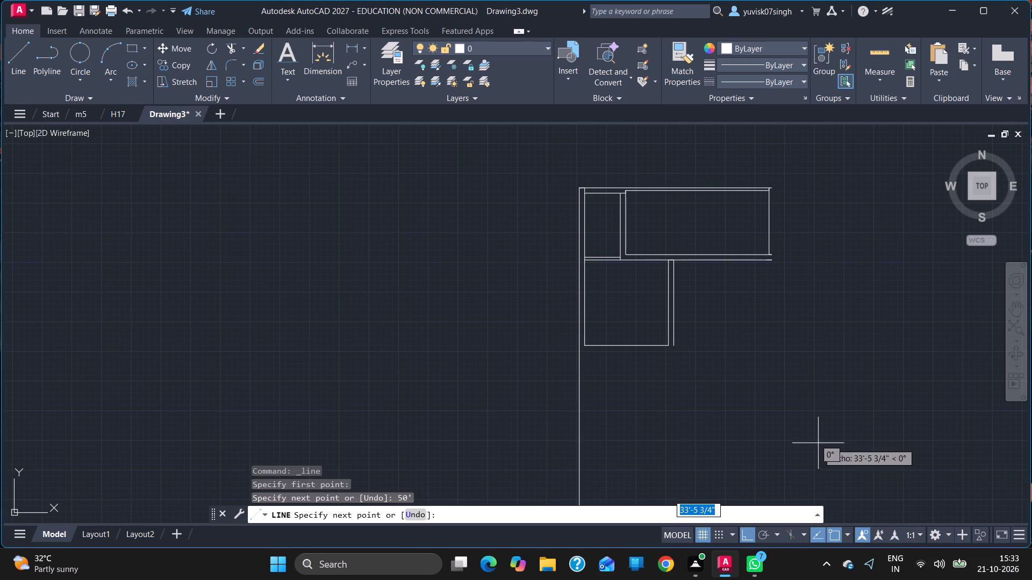
key("Escape")
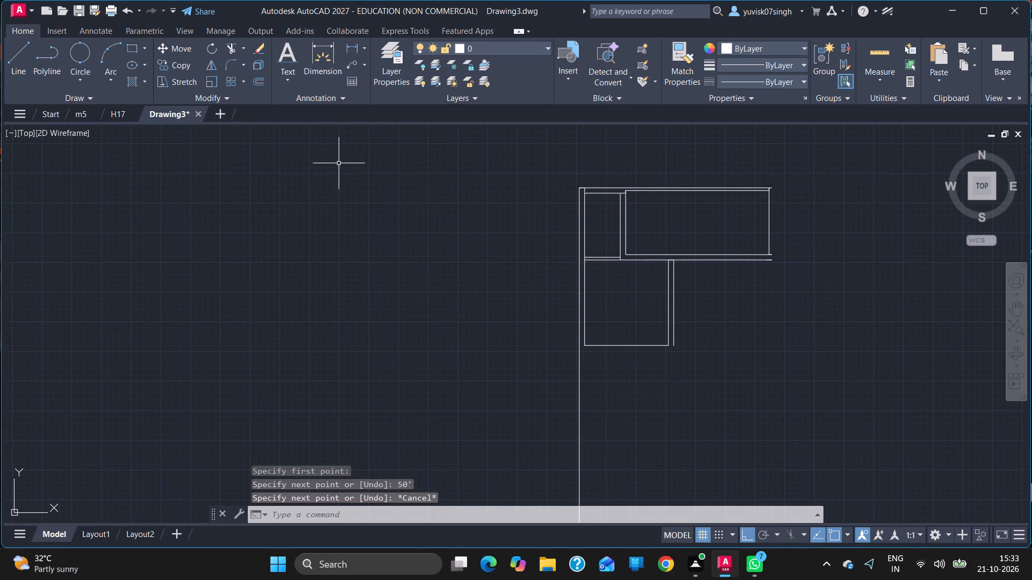
Draw the outline's right side 50' down from the upper-right outer corner, and close the bottom to the left side's lower end.
left_click(17, 50)
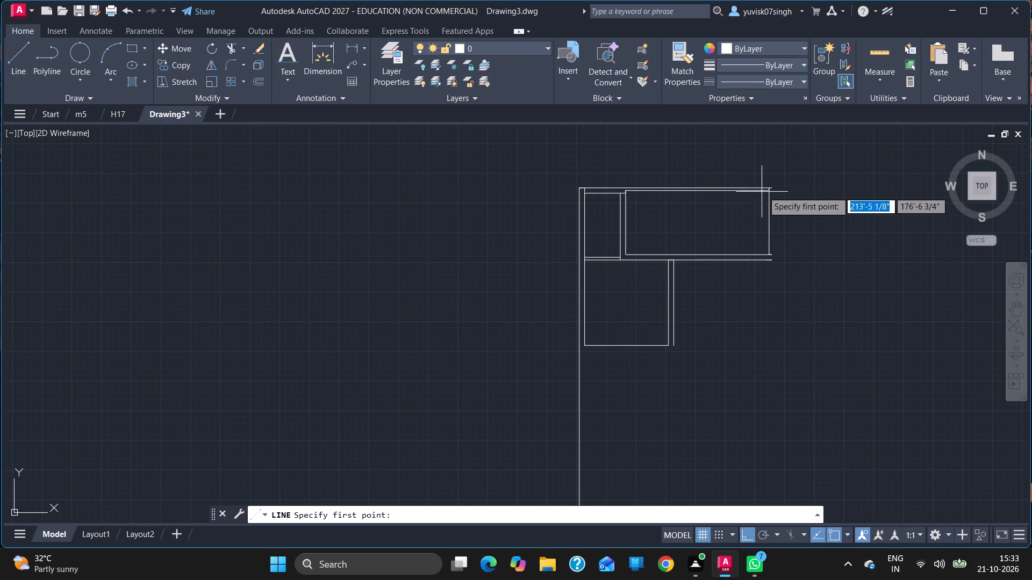
left_click_drag(772, 188, 798, 380)
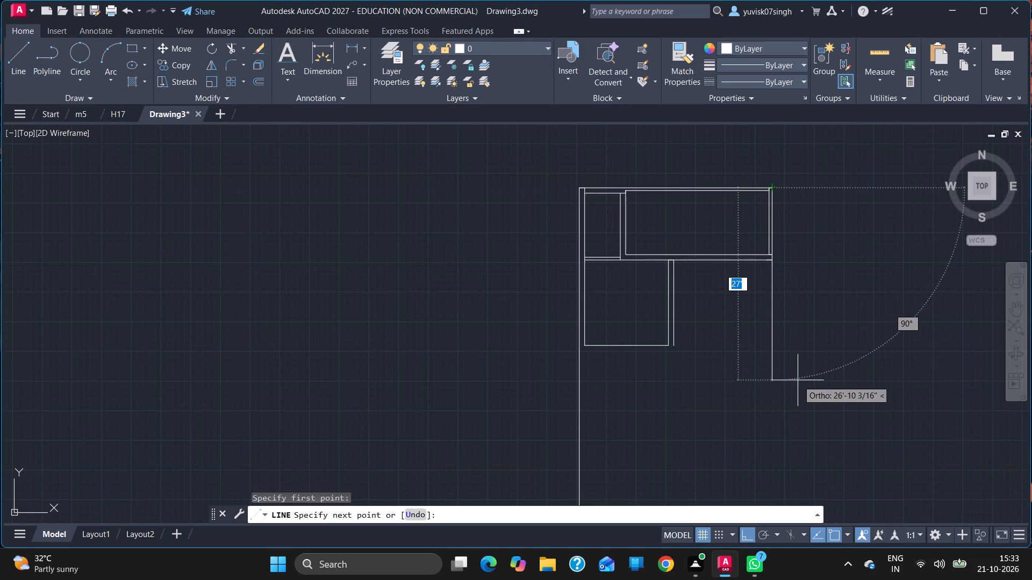
type("50")
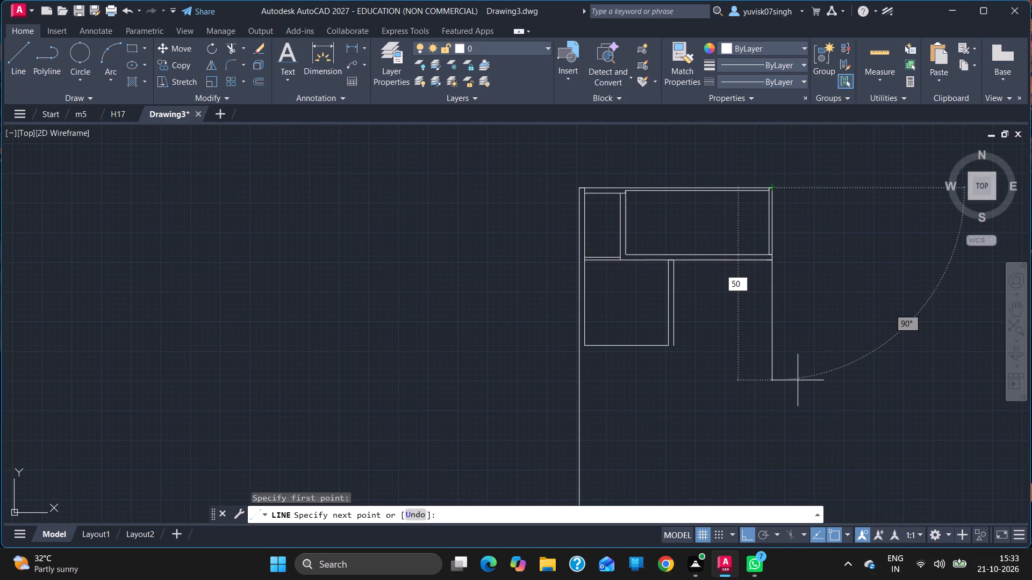
key("apostrophe")
key("Return")
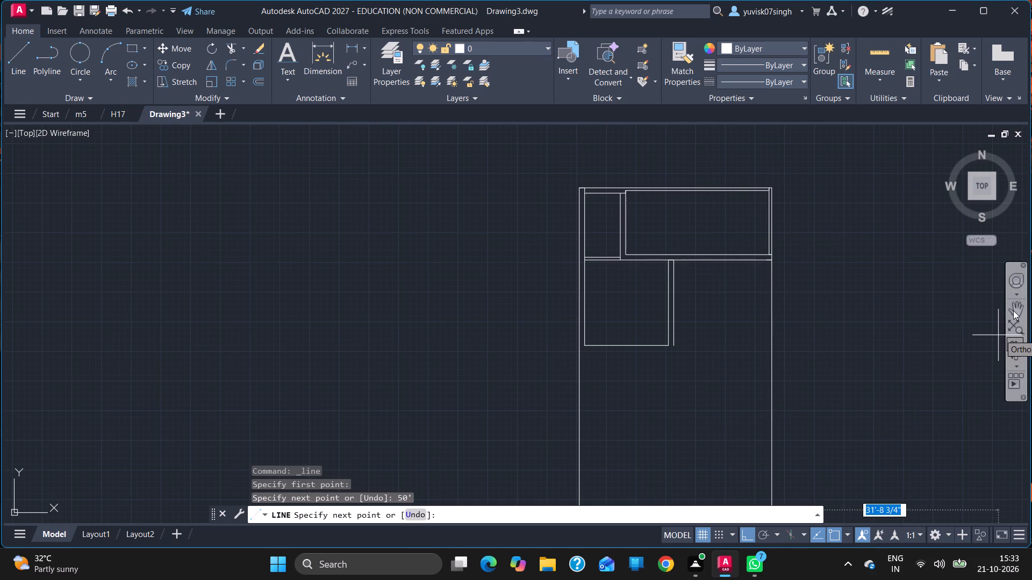
left_click(1013, 310)
left_click_drag(843, 397, 839, 209)
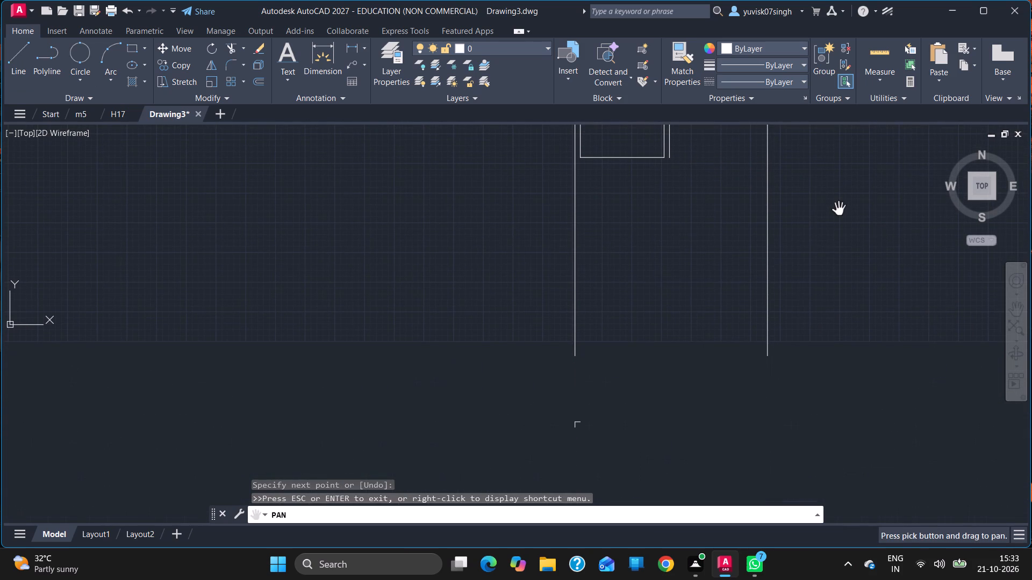
key("Escape")
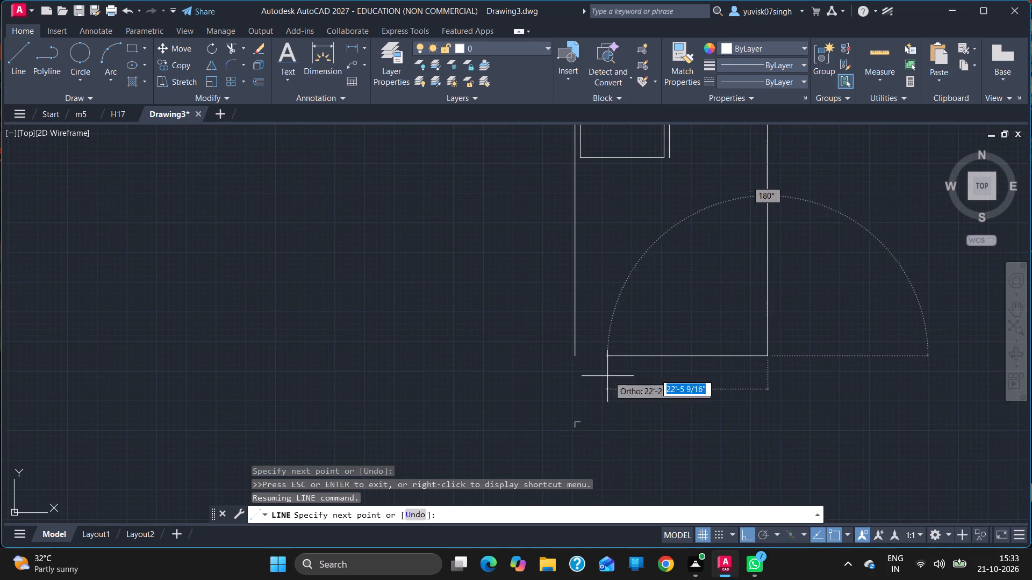
left_click(576, 355)
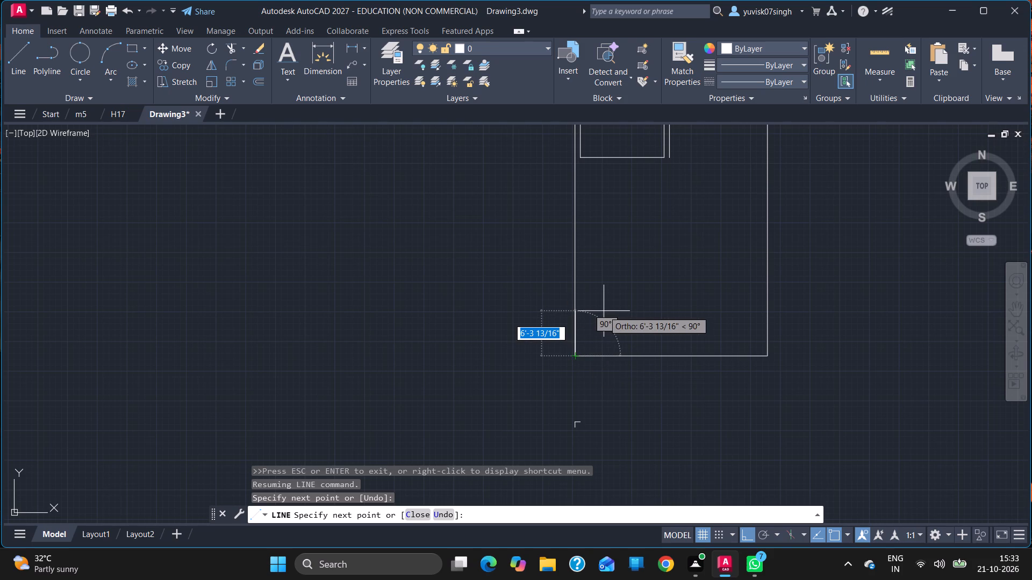
From the outline's lower-left corner, draw a 9" line up and a 9" line rightward for the wall thickness.
key("9")
key("Return")
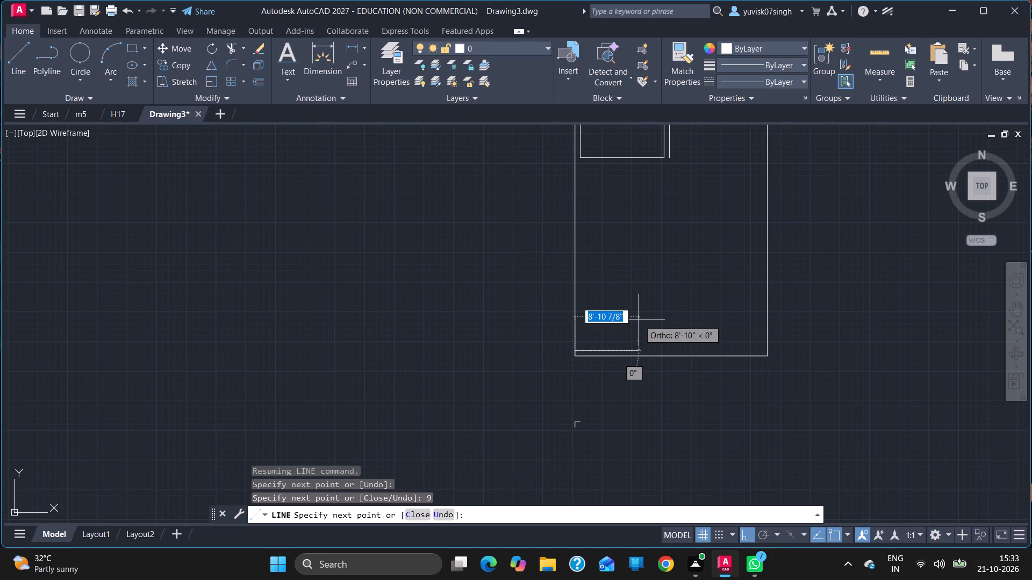
key("9")
key("Return")
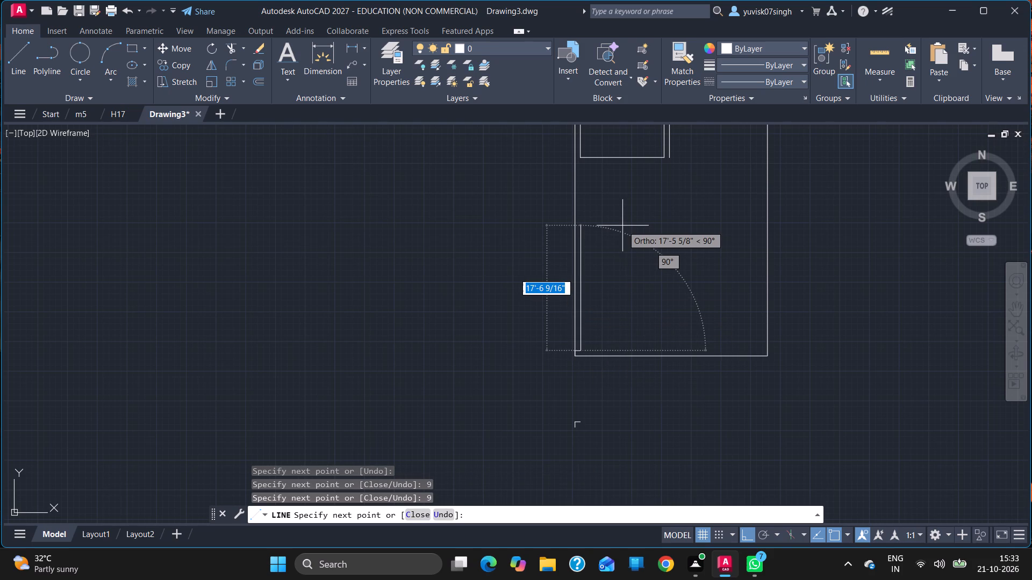
Outline the lower-left room: 16' up, 10' rightward, down to the bottom outline, 9" back up, and across to its lower-left corner.
key("1")
key("6")
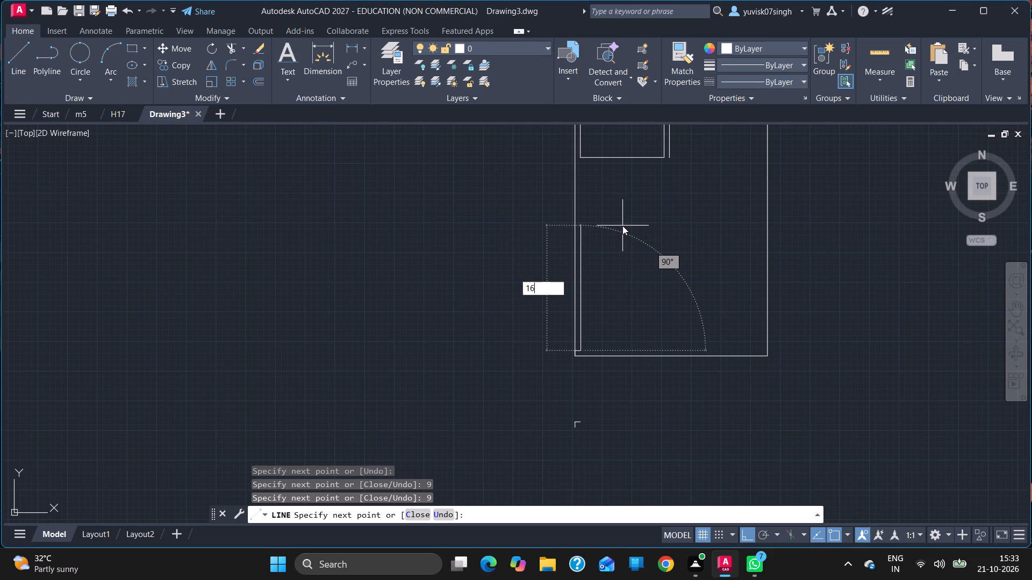
key("apostrophe")
key("Return")
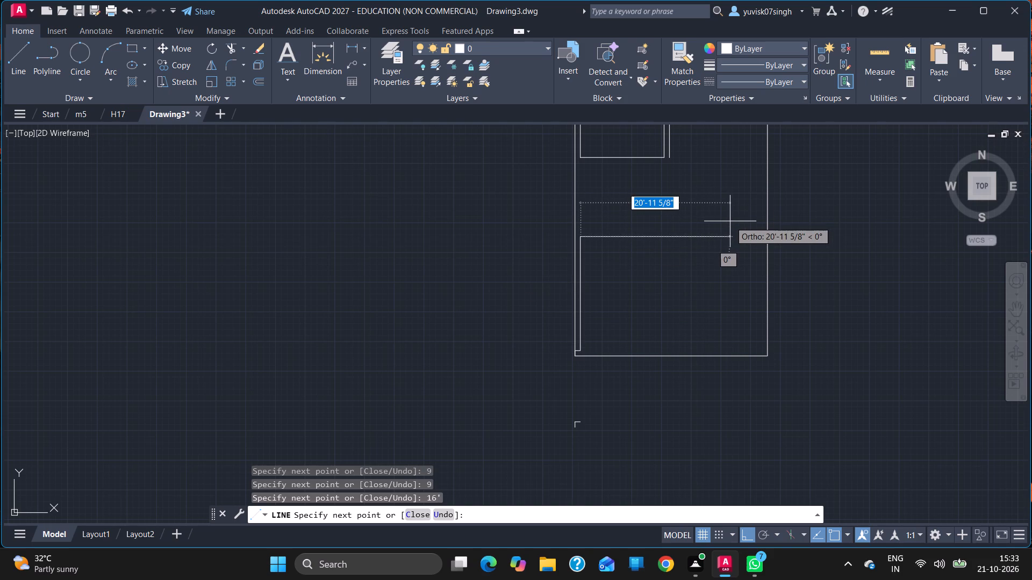
key("1")
type("0'")
key("Return")
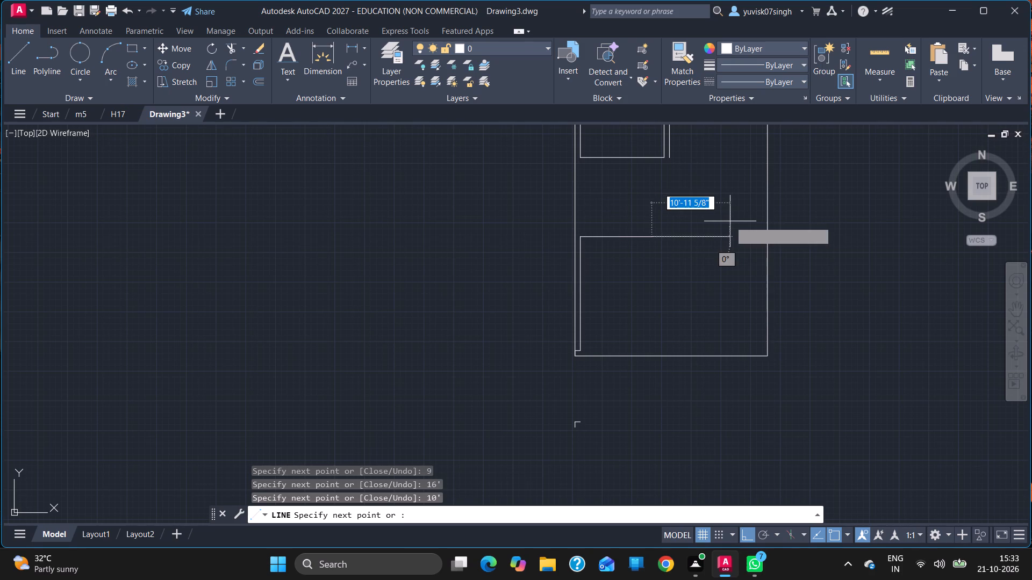
left_click(653, 357)
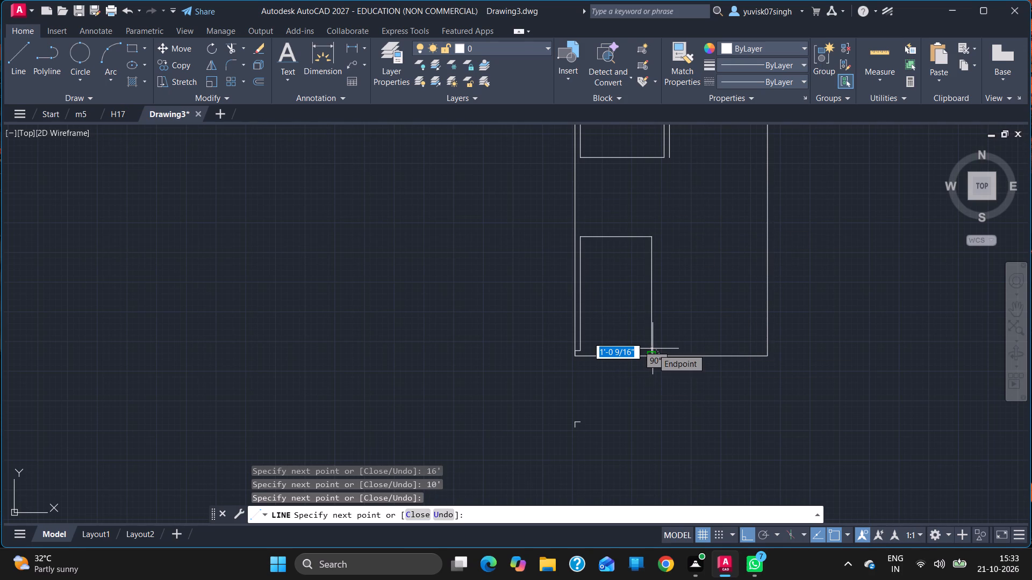
key("9")
key("Return")
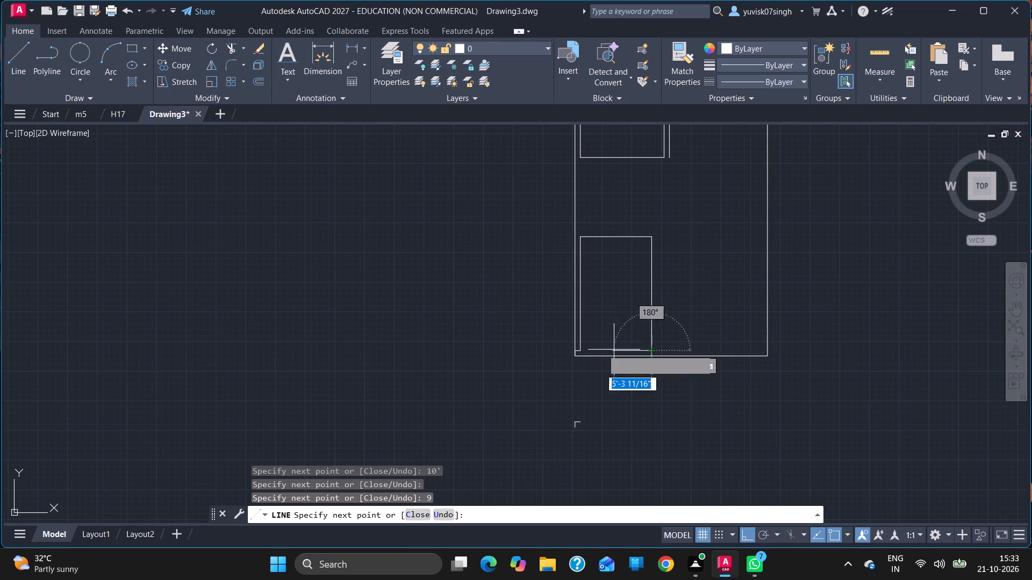
left_click(583, 350)
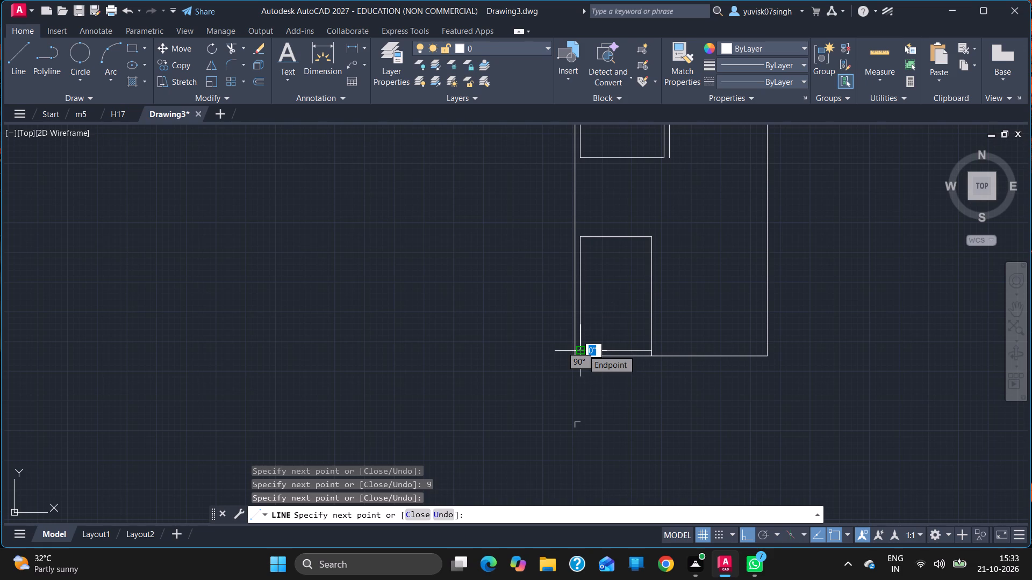
key("Escape")
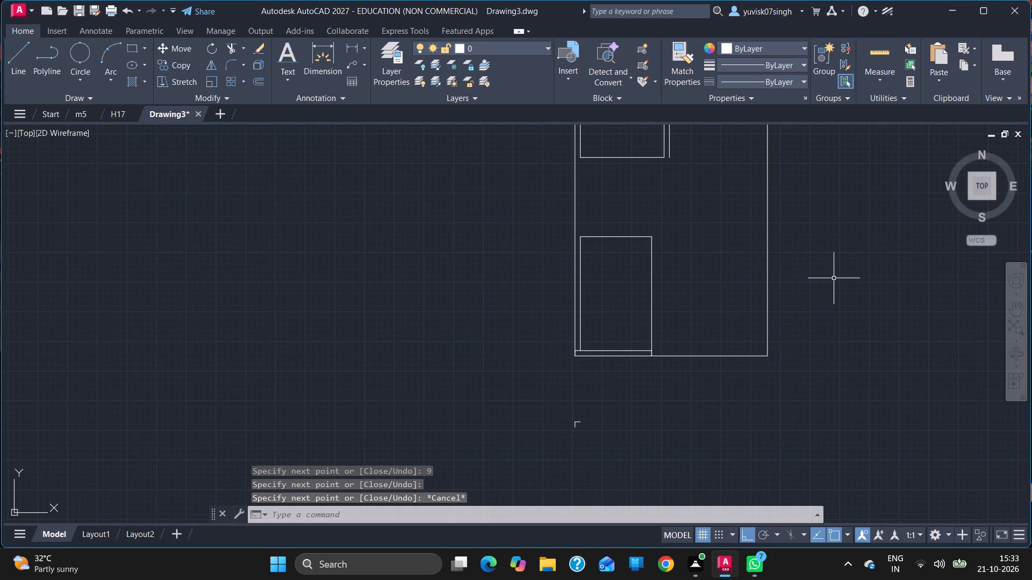
From the lower-left room's upper-left corner, draw a 9" line up for the wall thickness.
left_click(1017, 309)
left_click_drag(746, 256, 763, 462)
key("Escape")
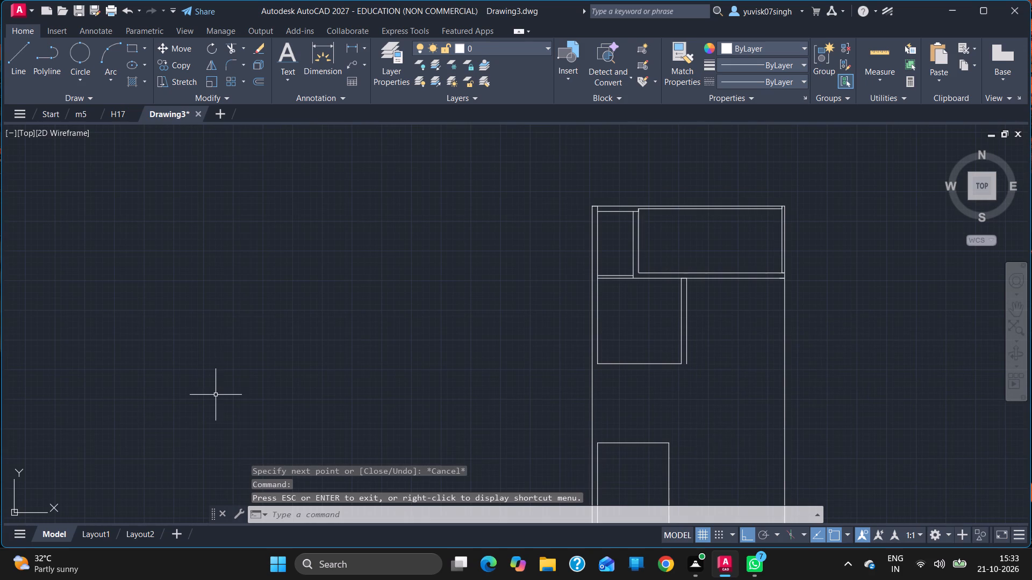
left_click(17, 61)
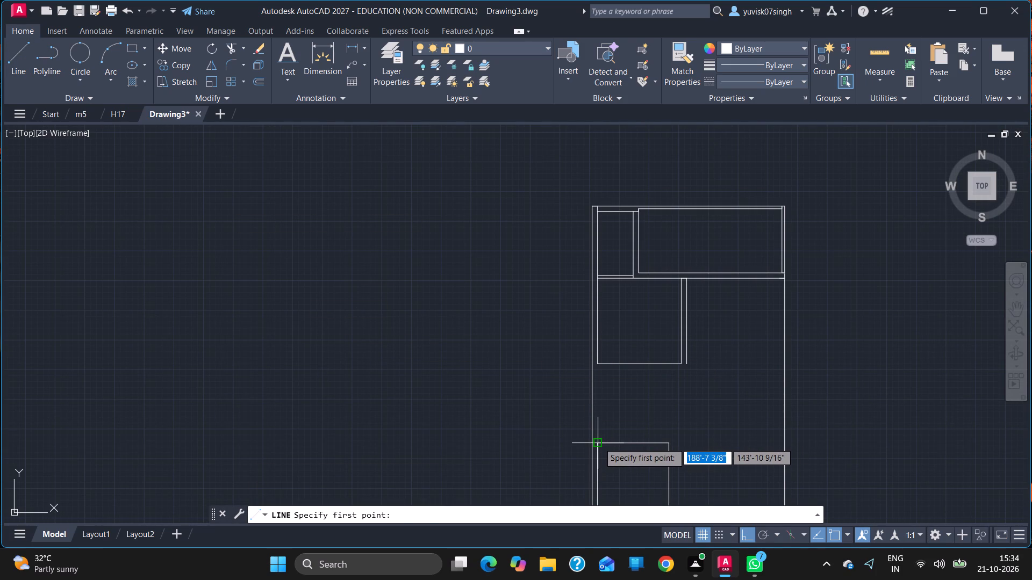
left_click_drag(598, 443, 600, 425)
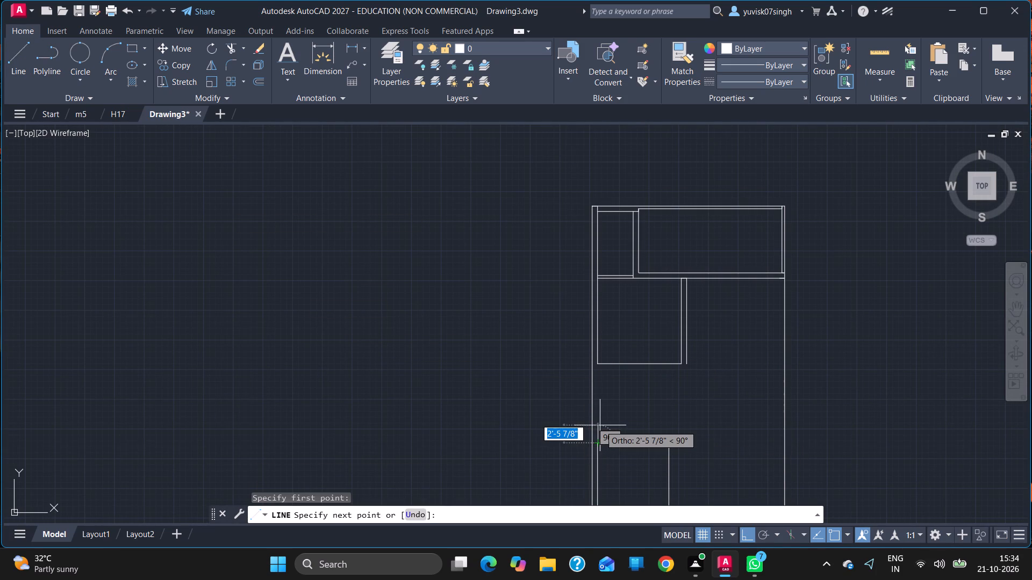
key("9")
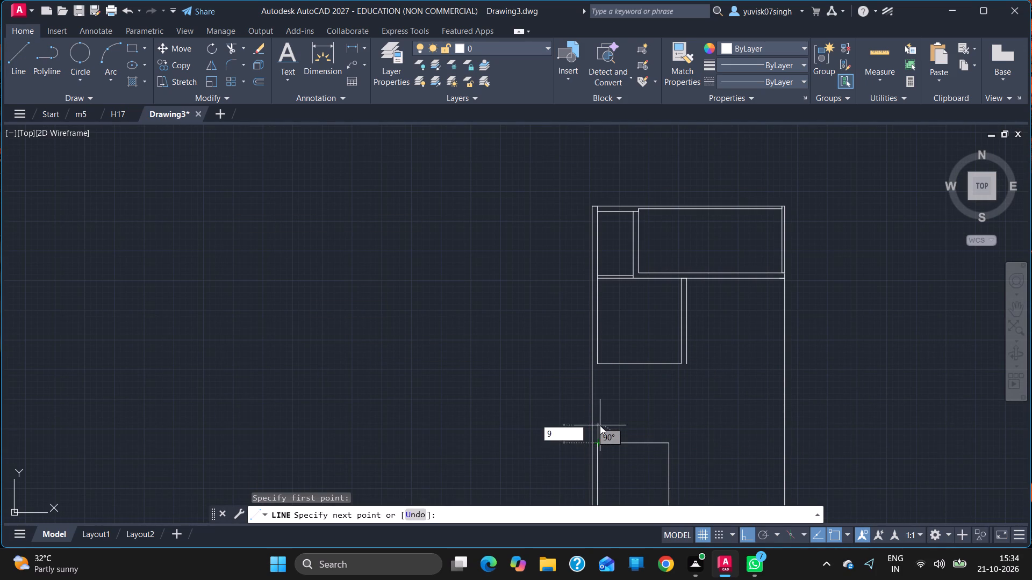
key("Return")
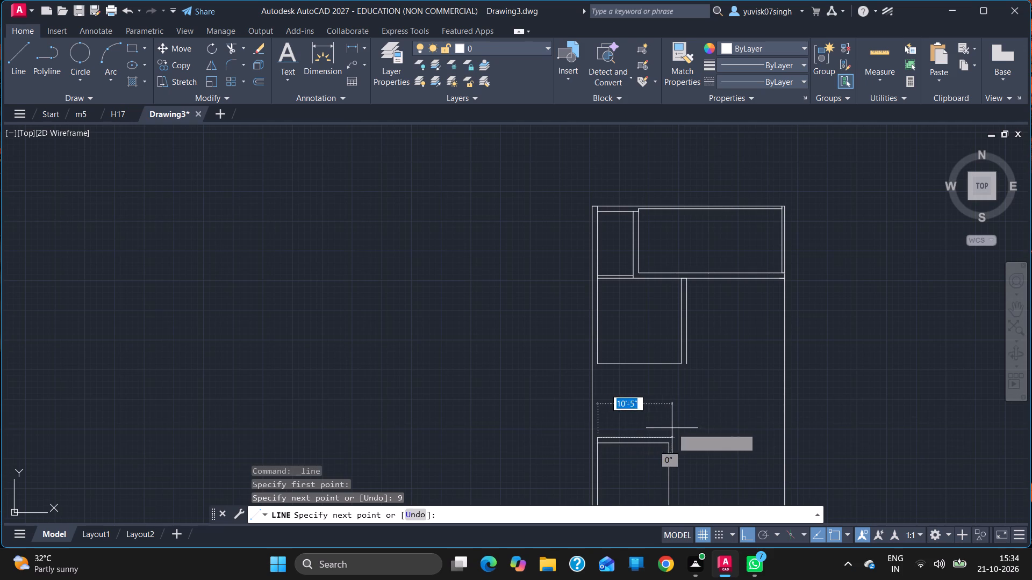
Outline the room above it from the 9" line's upper end: 7'6" rightward, 9'6" up, 7'6" back left, and down to the start.
key("7")
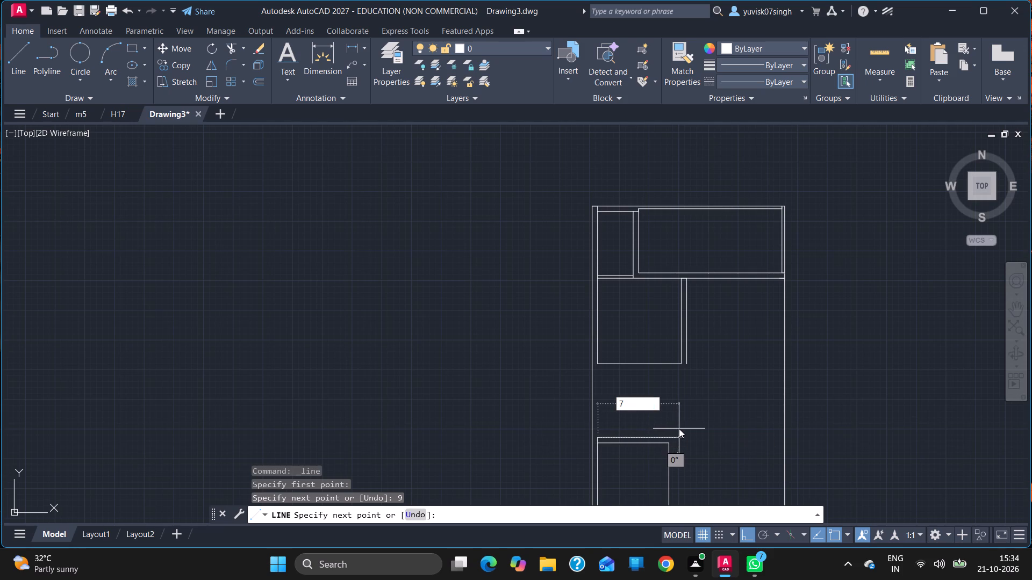
key("apostrophe")
key("6")
key("Return")
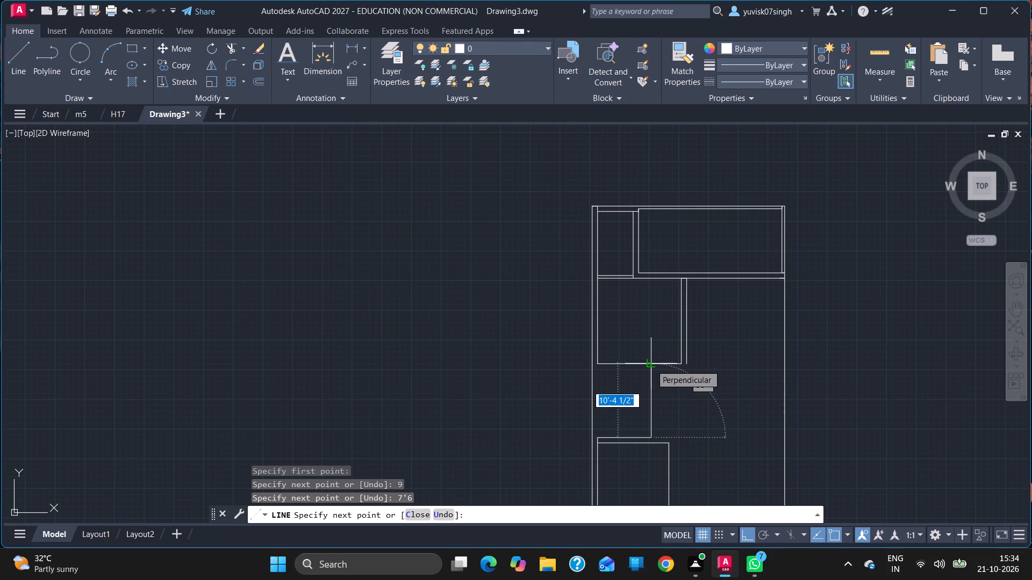
key("9")
key("apostrophe")
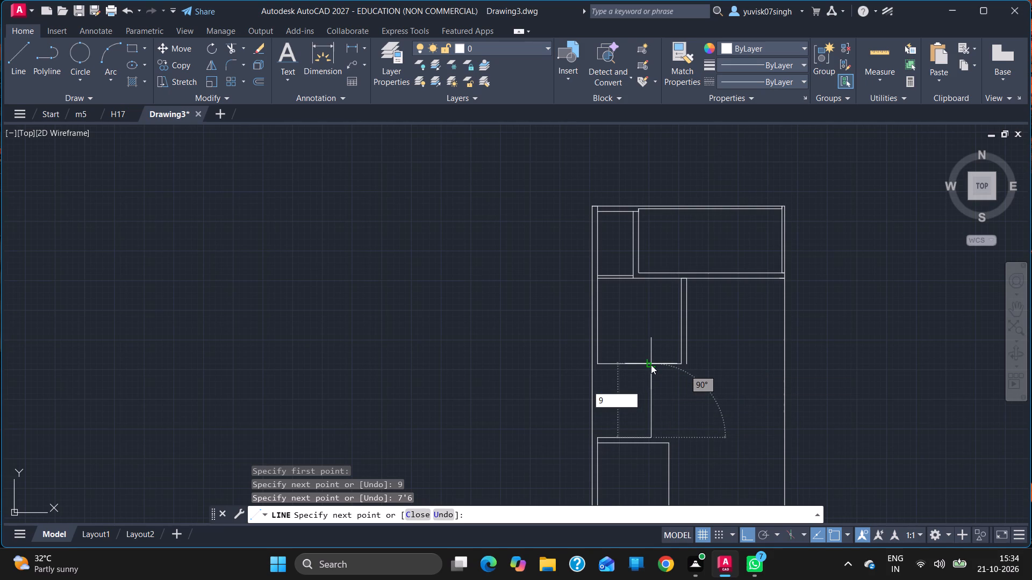
key("6")
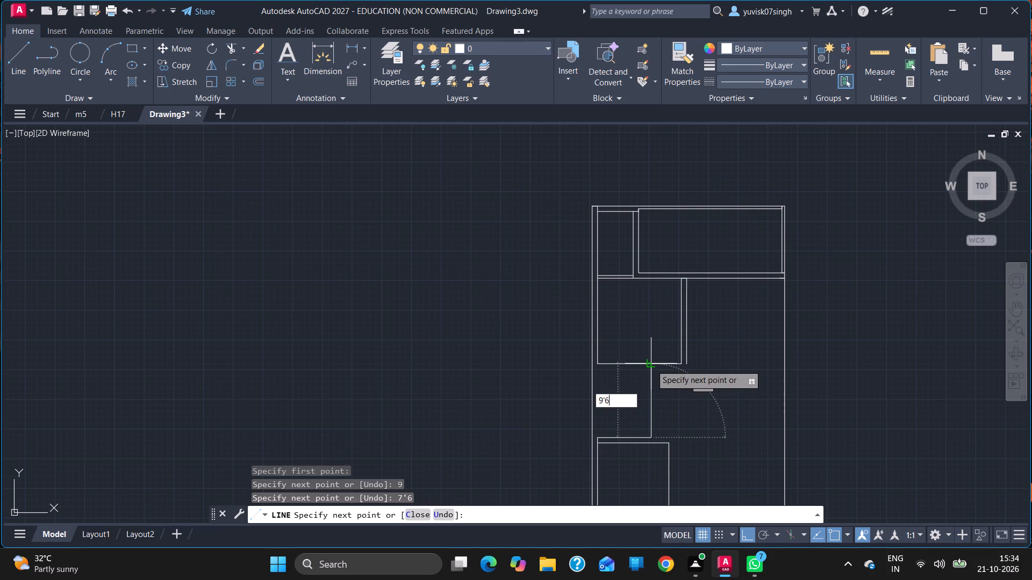
key("Return")
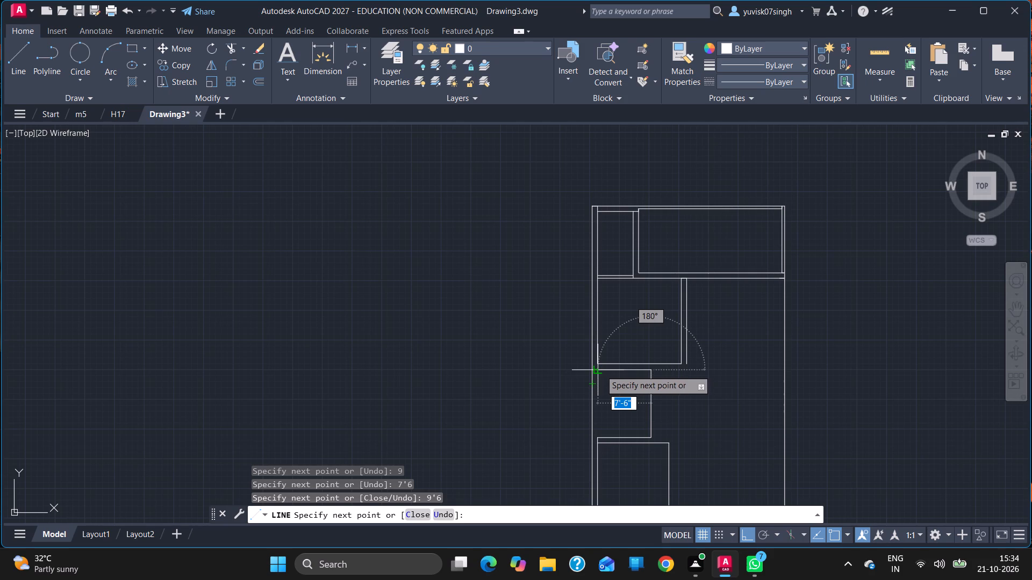
left_click(602, 369)
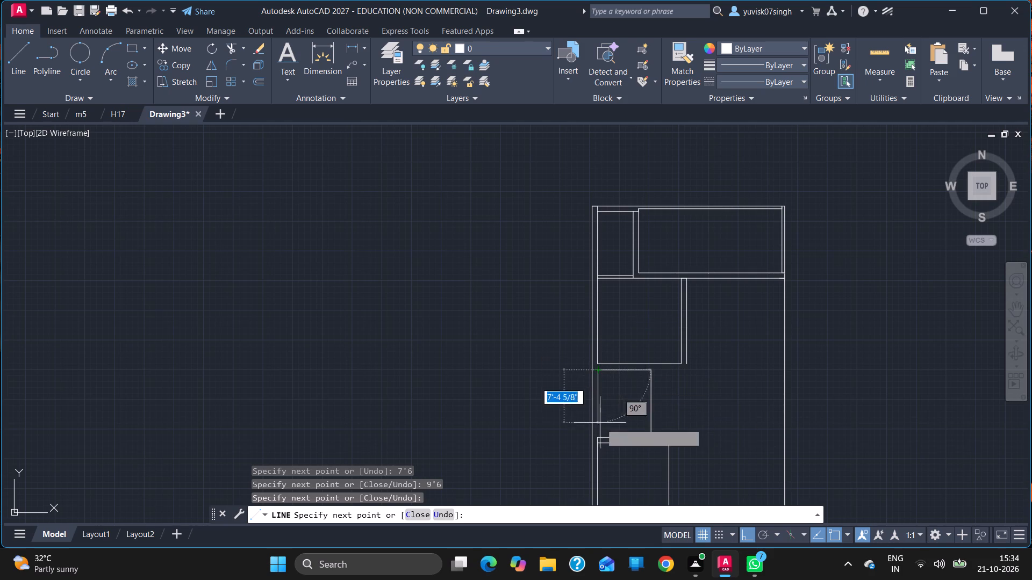
left_click(601, 436)
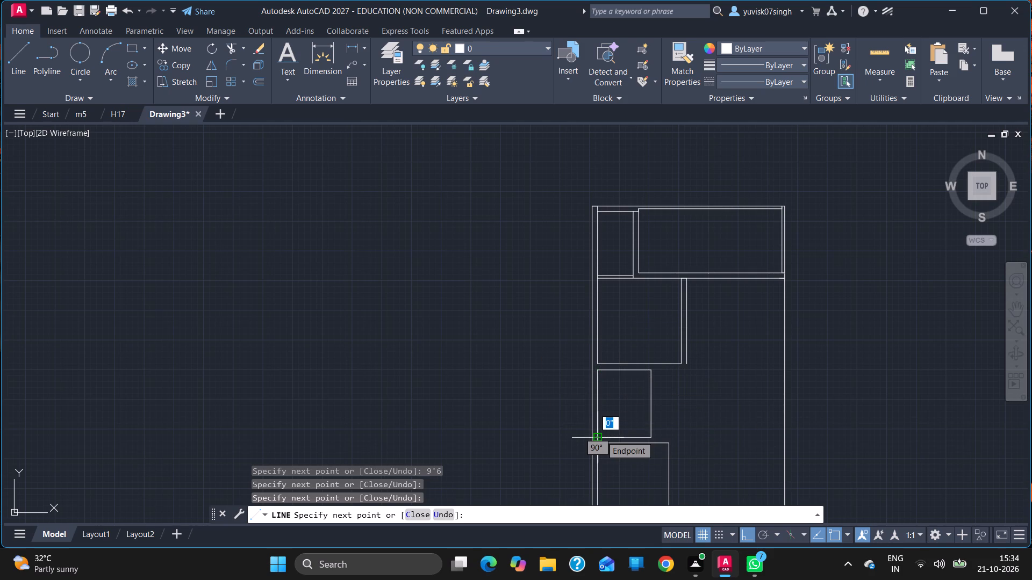
key("Escape")
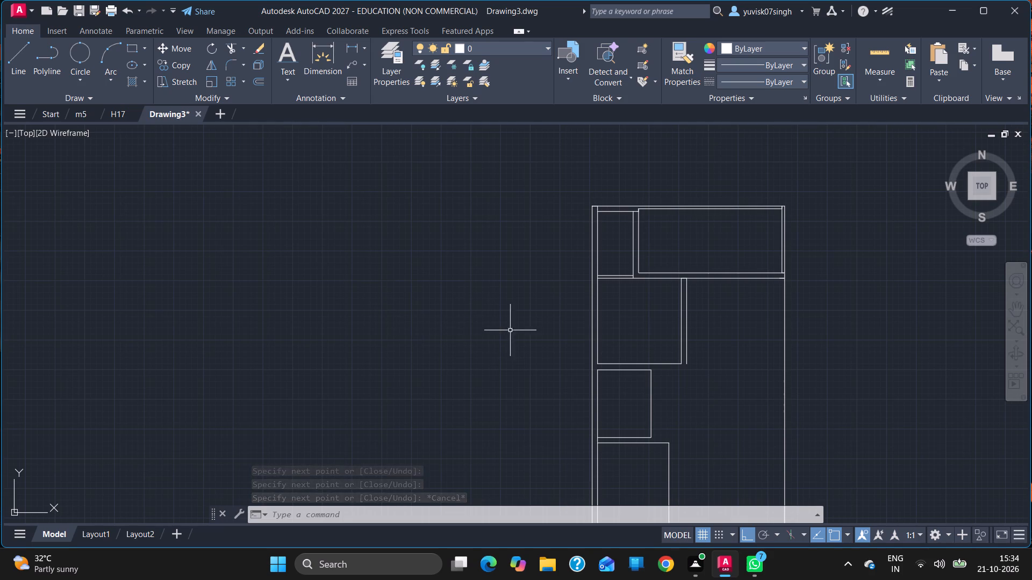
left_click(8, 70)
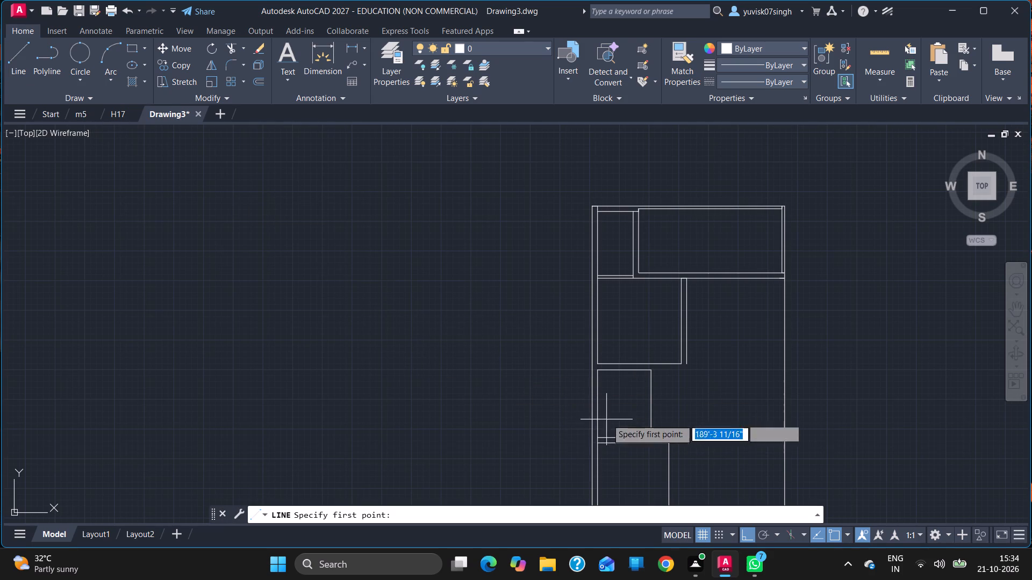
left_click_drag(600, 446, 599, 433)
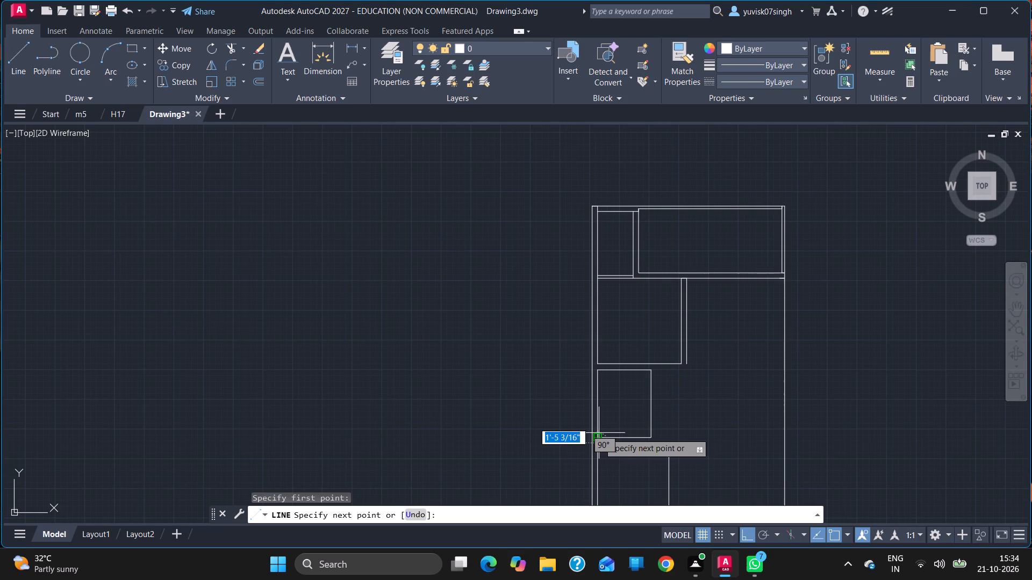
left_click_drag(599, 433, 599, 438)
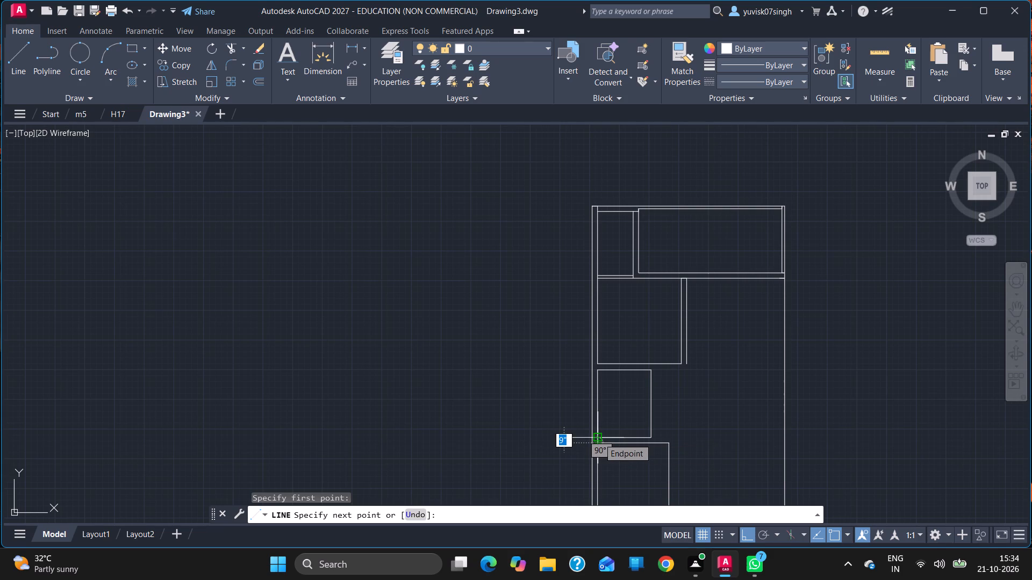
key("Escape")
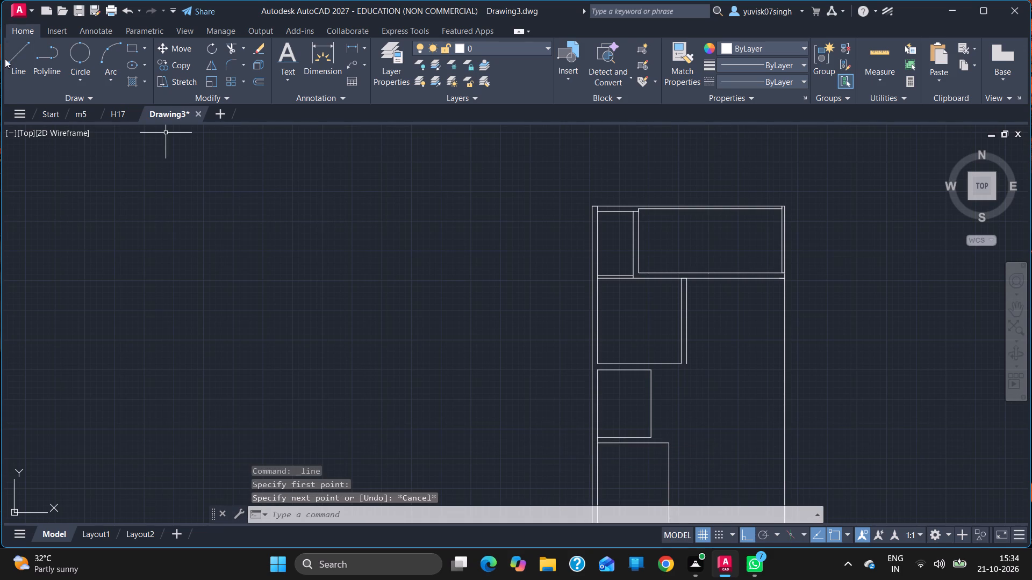
From the 7'6" room's upper-left corner, draw 4.5" up, 11'9" rightward in line with the room above's right side, and up to its lower-right corner.
left_click(11, 59)
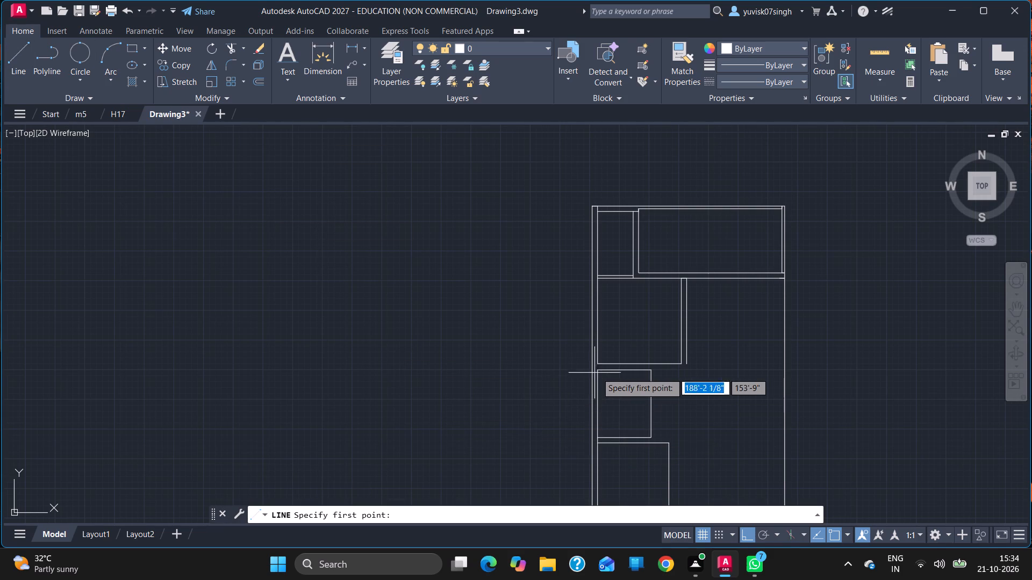
left_click_drag(600, 373, 600, 364)
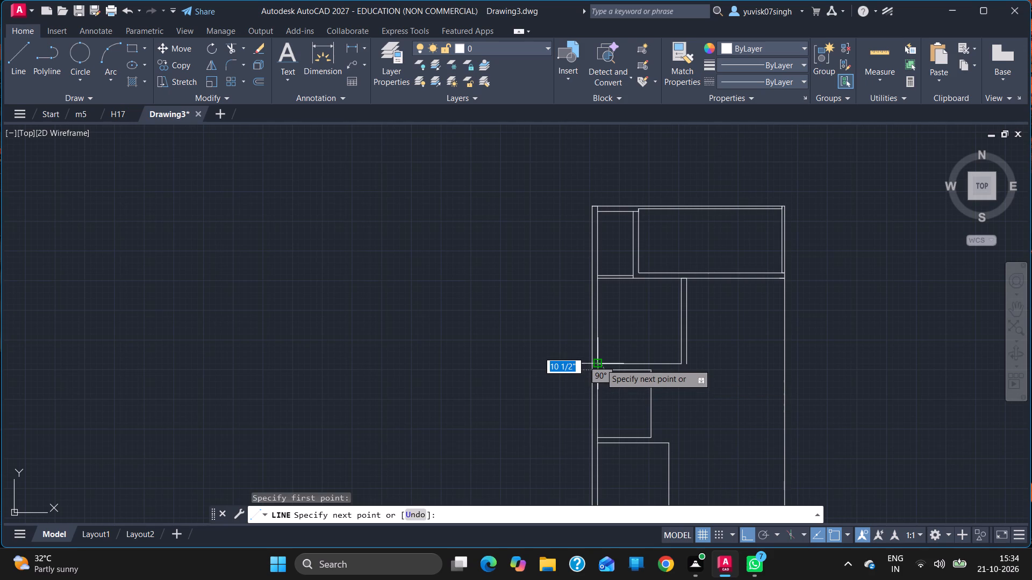
left_click_drag(600, 364, 605, 369)
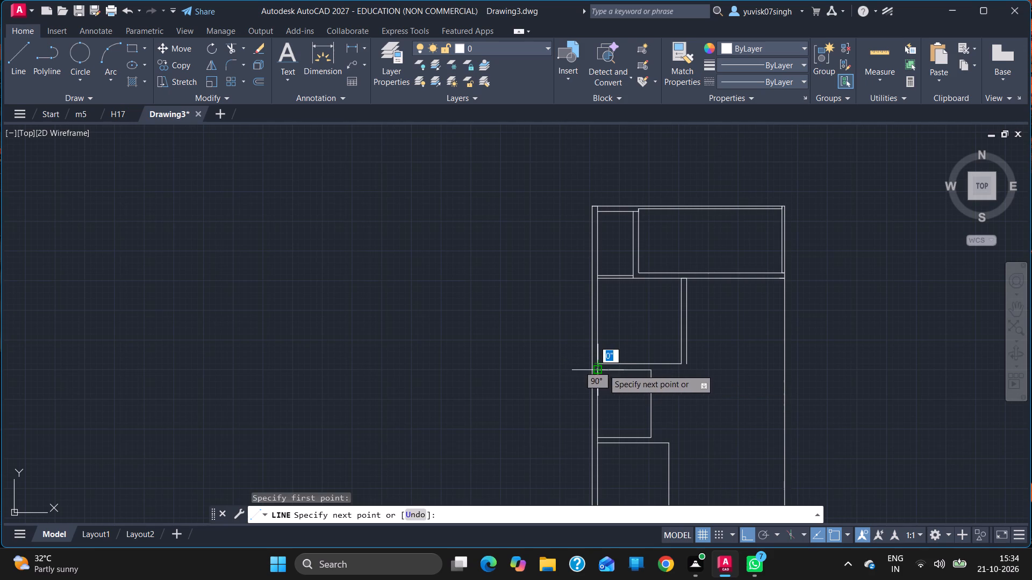
left_click_drag(605, 369, 605, 336)
key("4")
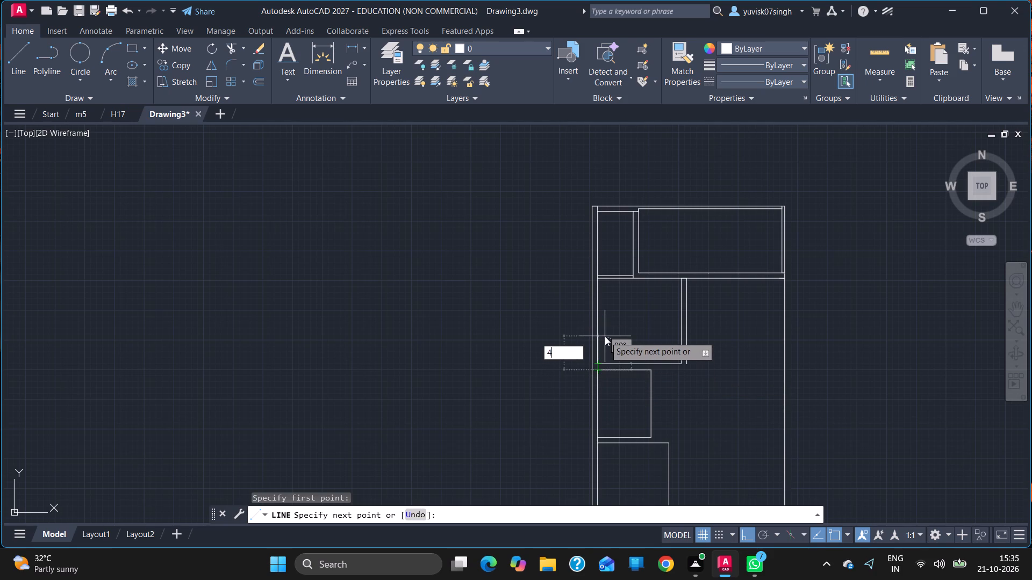
key("period")
key("5")
key("Return")
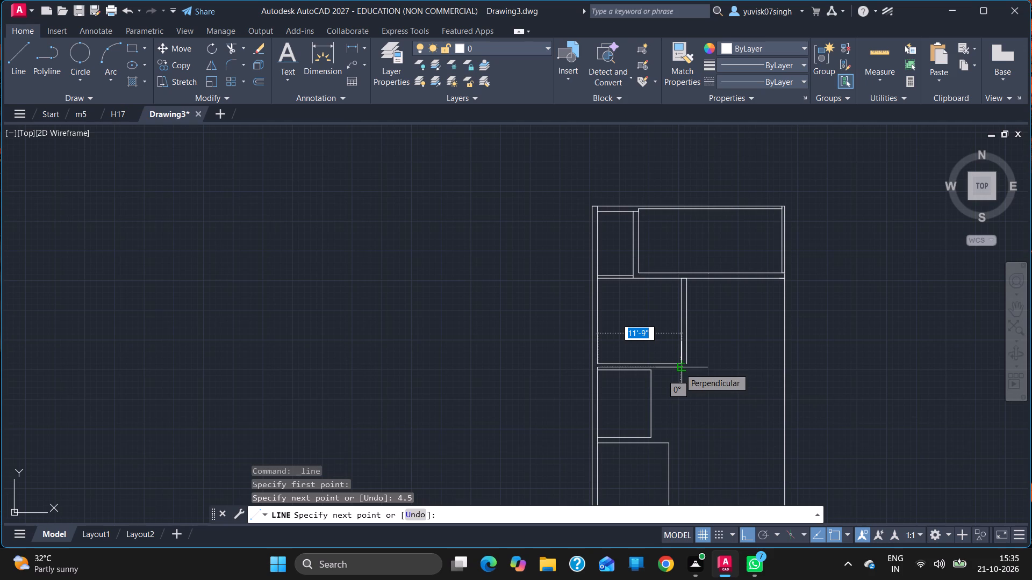
left_click_drag(679, 368, 678, 368)
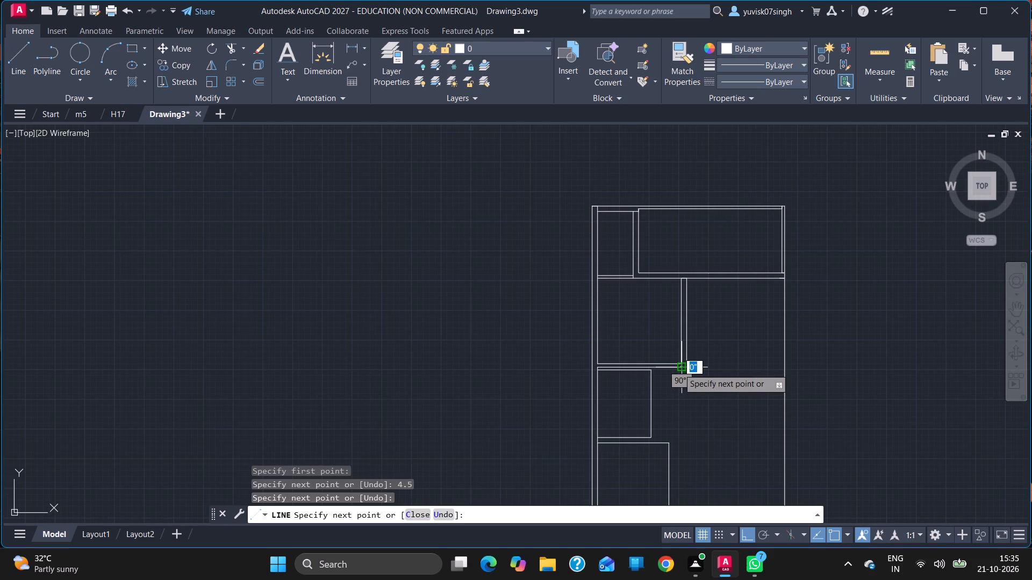
left_click_drag(678, 368, 679, 360)
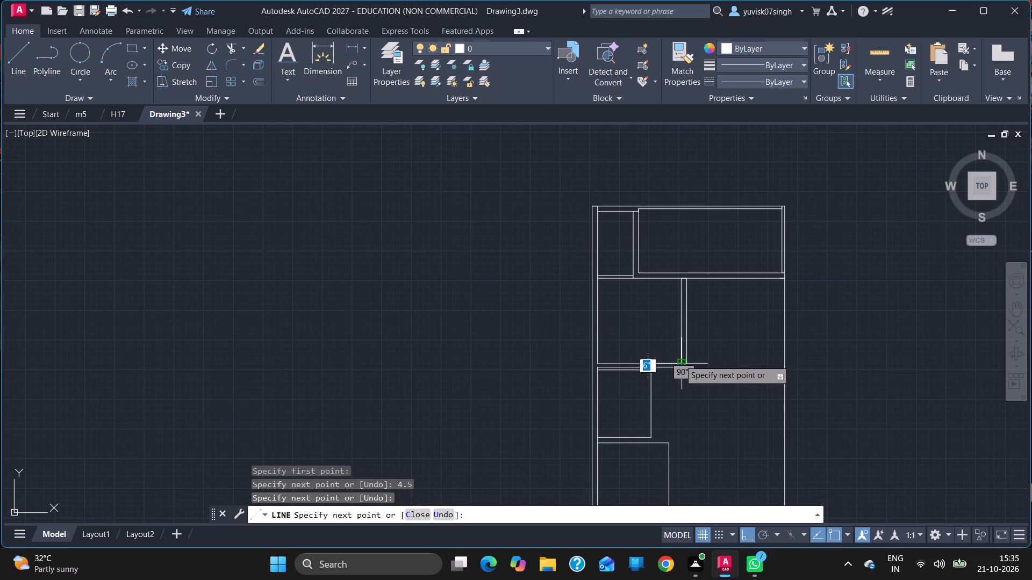
left_click_drag(679, 360, 680, 361)
left_click(680, 361)
key("Escape")
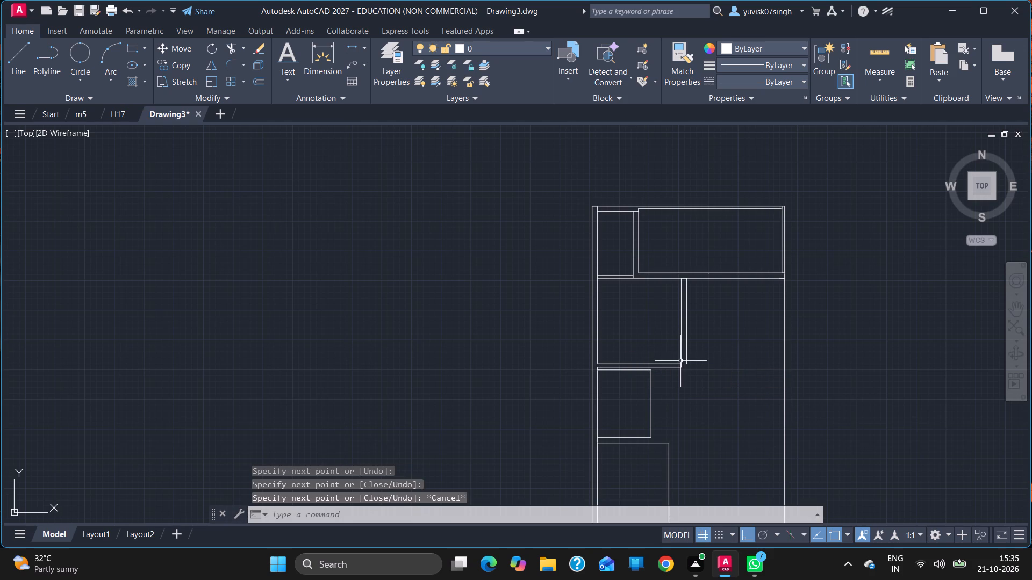
From the 7'6" room's upper-right corner, draw a 5' line rightward and close it up to the lower end of the outer wall line.
left_click(13, 45)
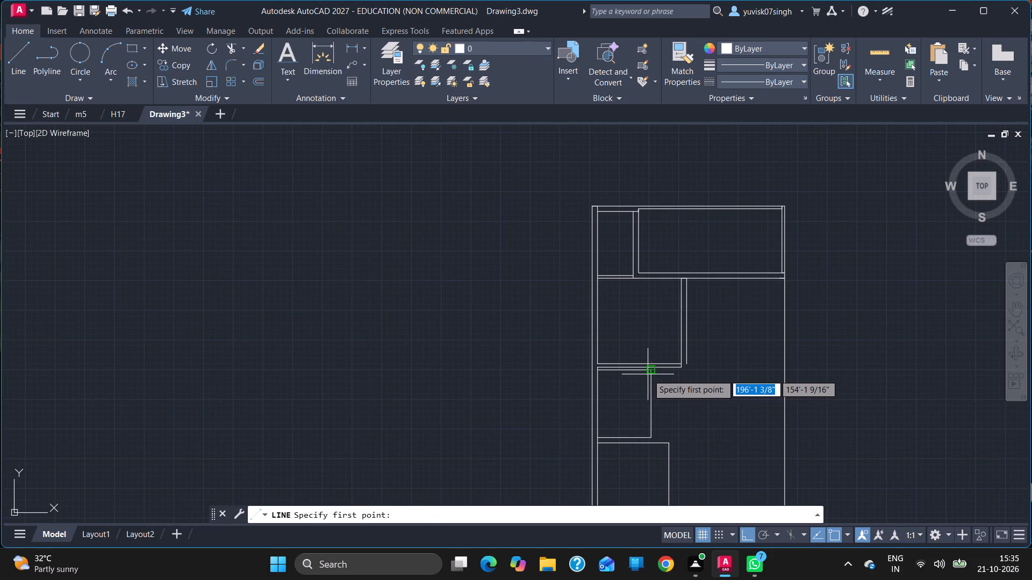
left_click_drag(649, 373, 689, 367)
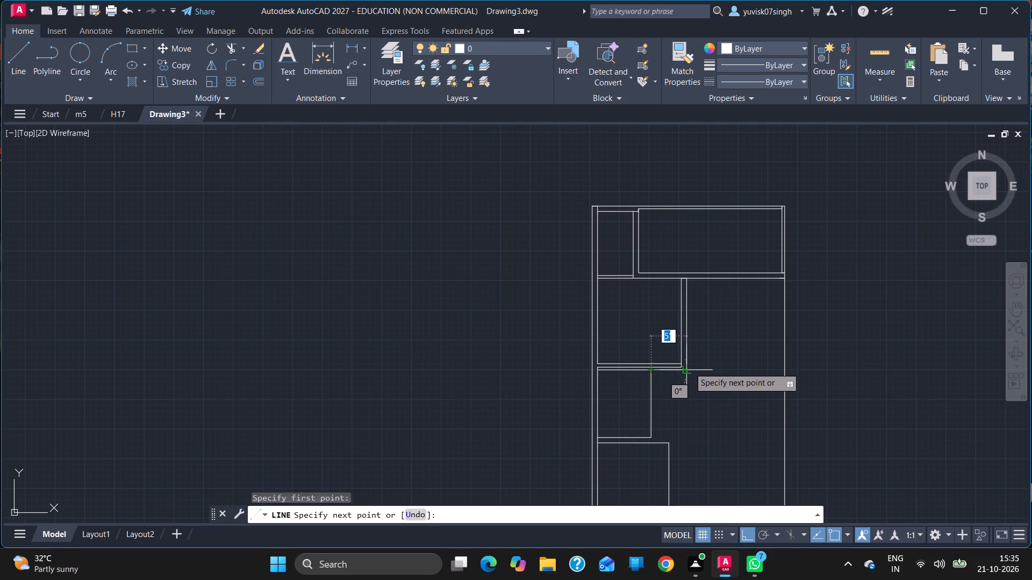
left_click_drag(689, 367, 689, 369)
left_click(689, 369)
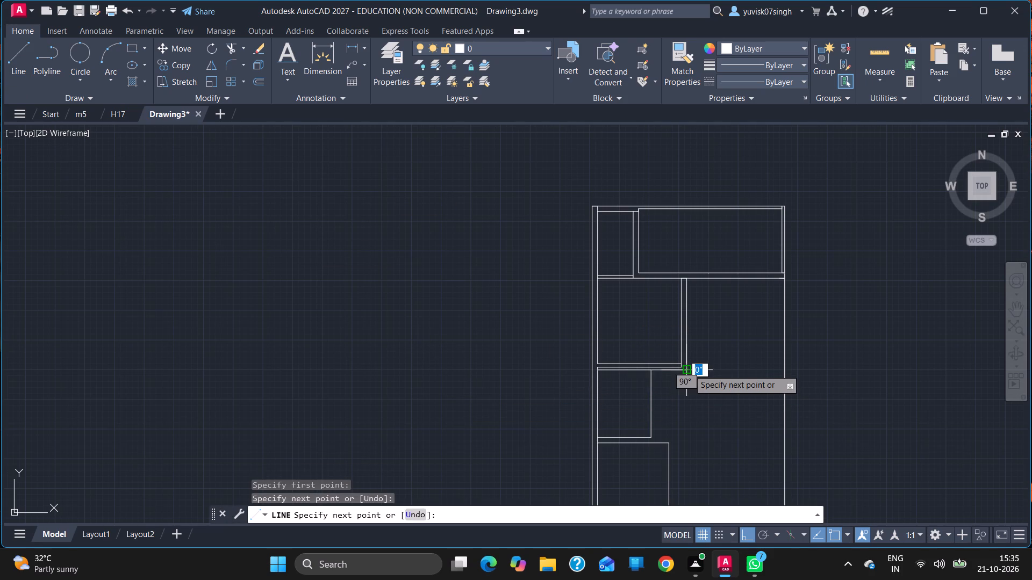
left_click(690, 366)
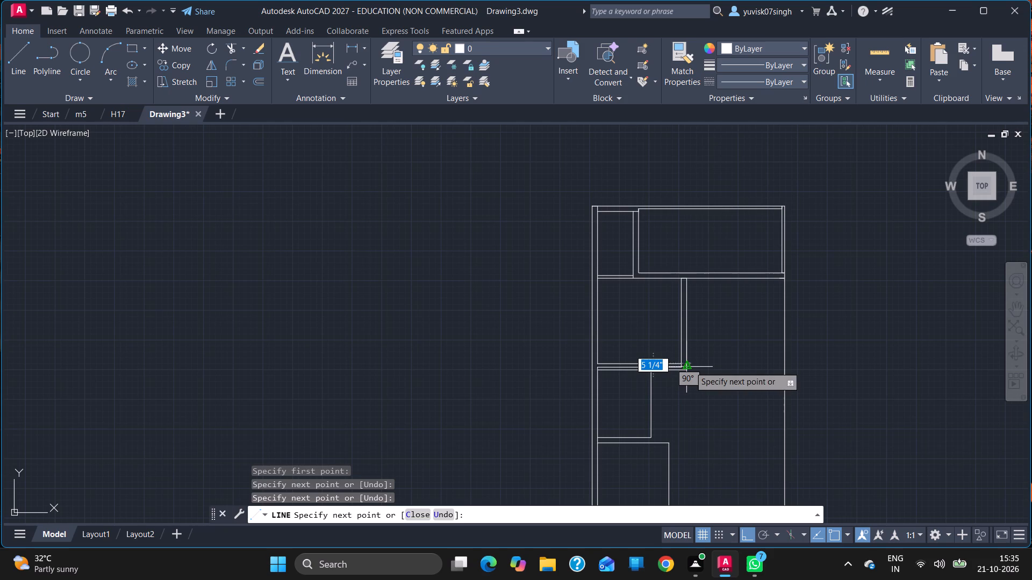
key("Escape")
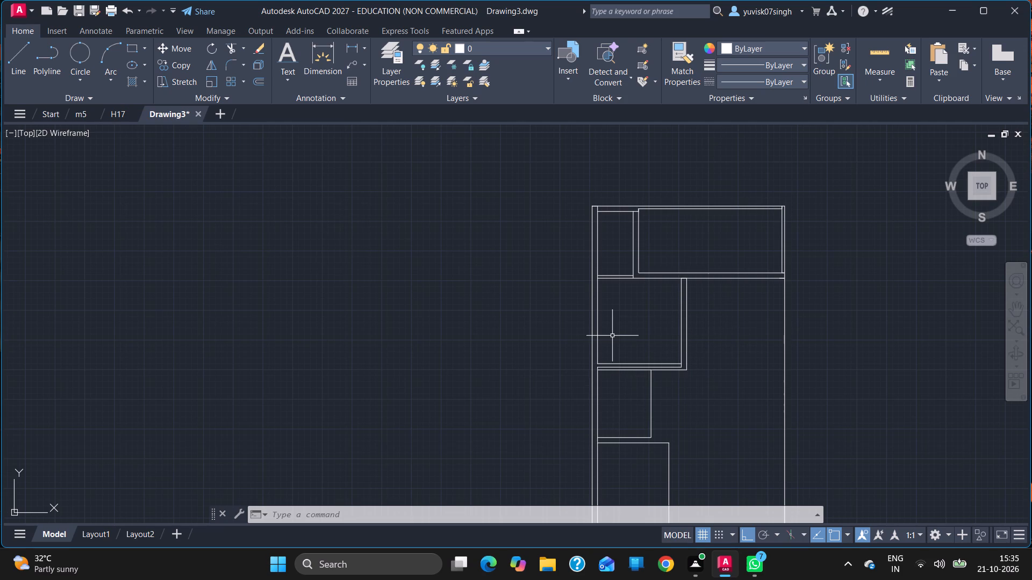
Trim away the old bottom line of the room above, just over the new 11'9" line.
type("TR")
key("Return")
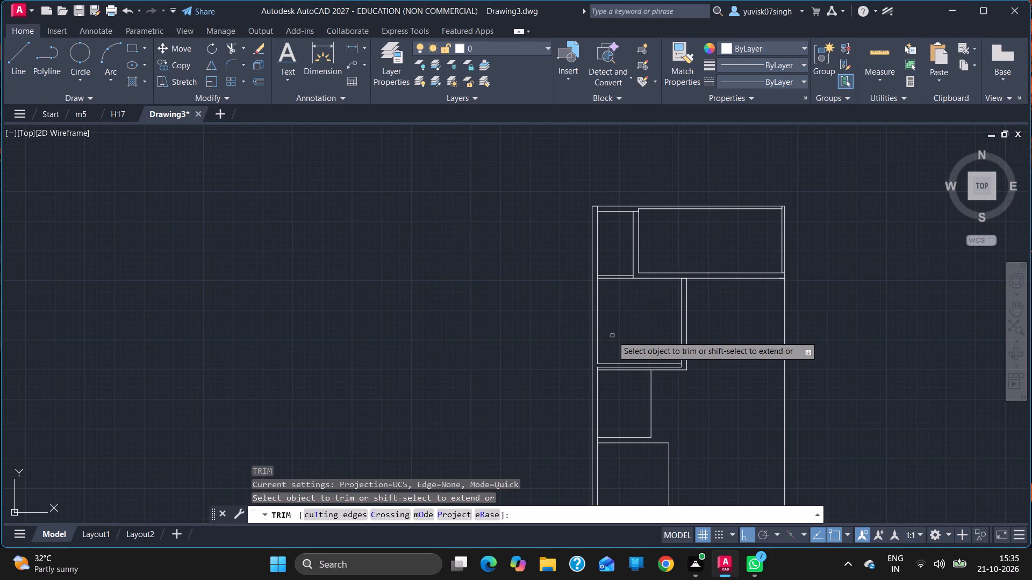
left_click(668, 363)
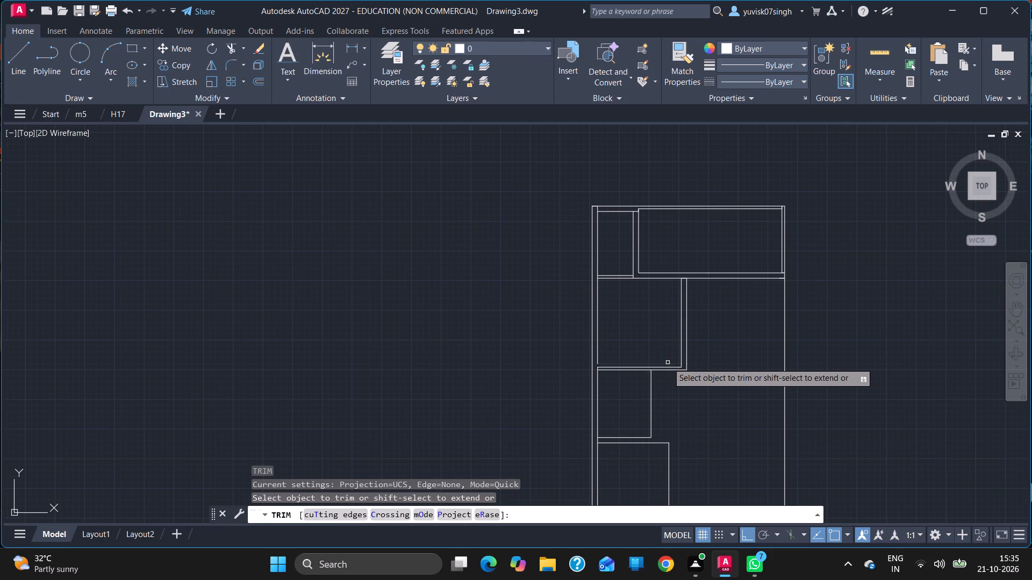
Draw a short vertical line down the inner face of the outer wall, closing the end of the wall below the 11'9" wide room.
left_click(11, 66)
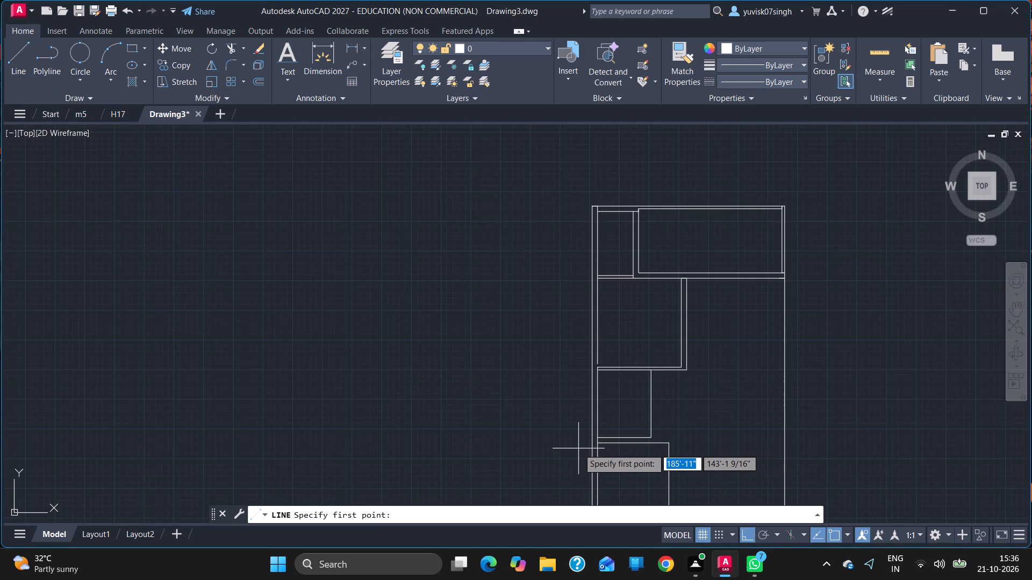
left_click_drag(599, 361, 599, 371)
left_click(599, 371)
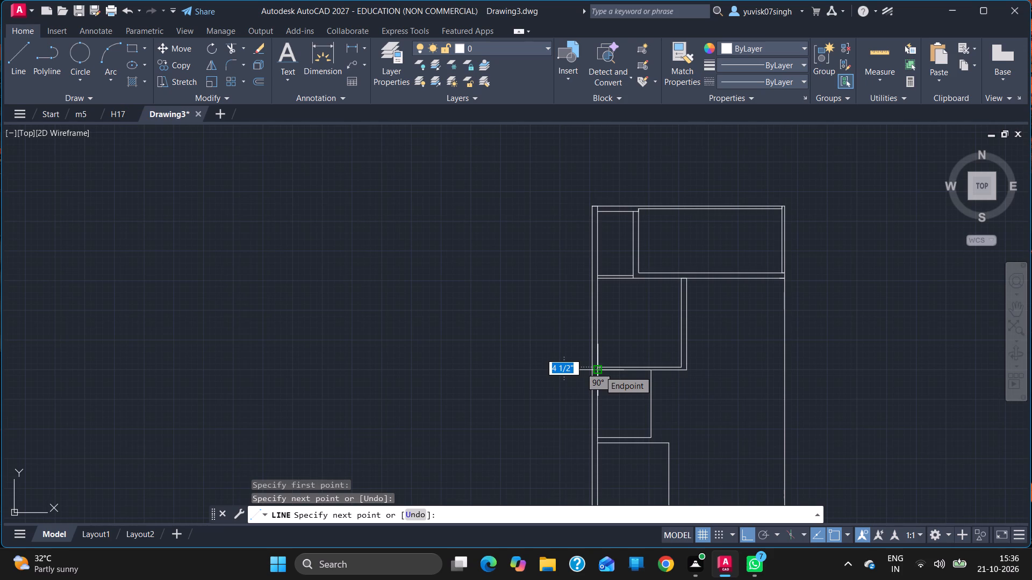
key("Escape")
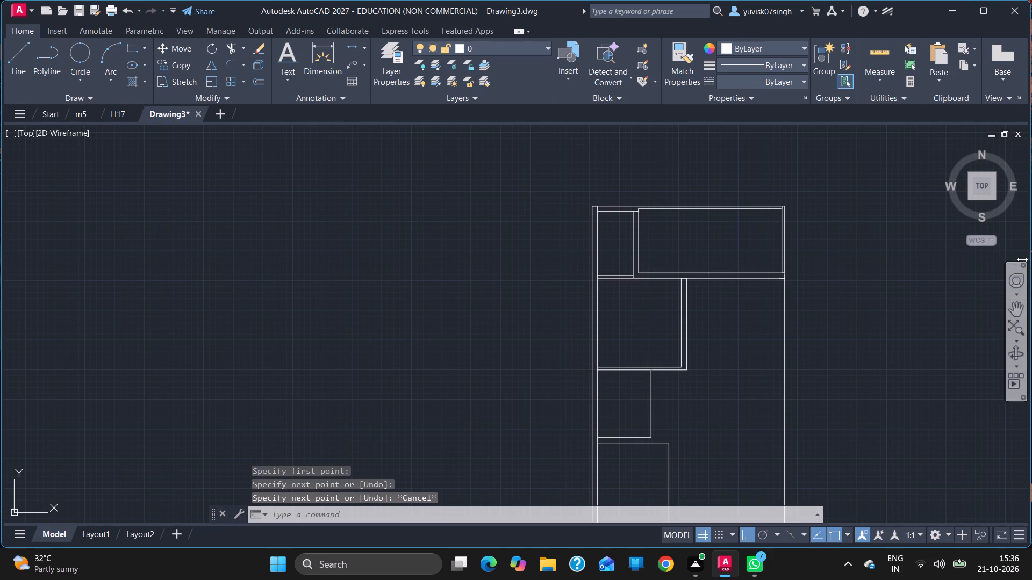
From the outer wall below the top room, draw 9" leftward, then outline a 13' by 12' room reaching the neighbouring room's wall.
left_click(1015, 309)
left_click_drag(940, 324, 907, 227)
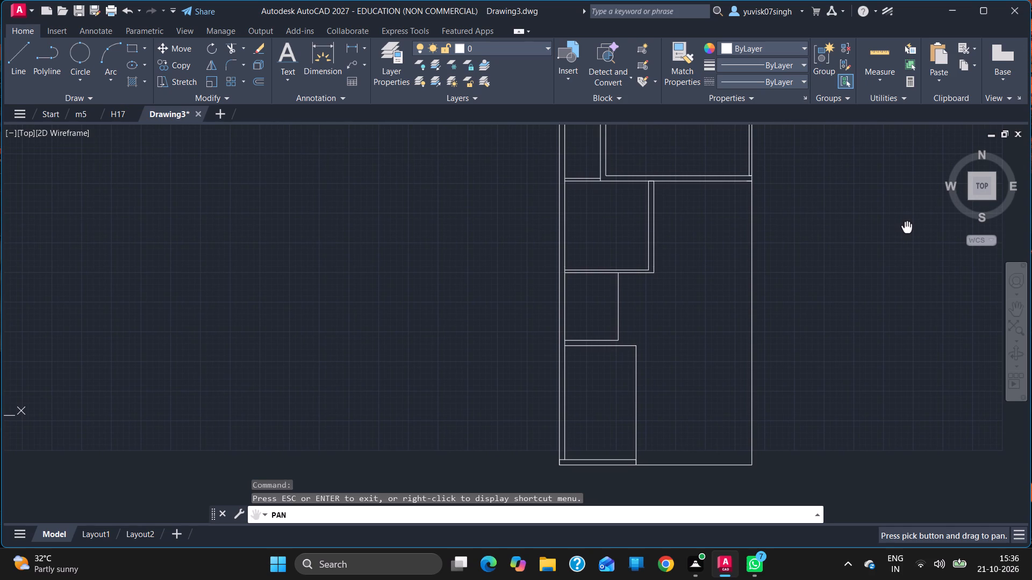
left_click_drag(907, 227, 901, 287)
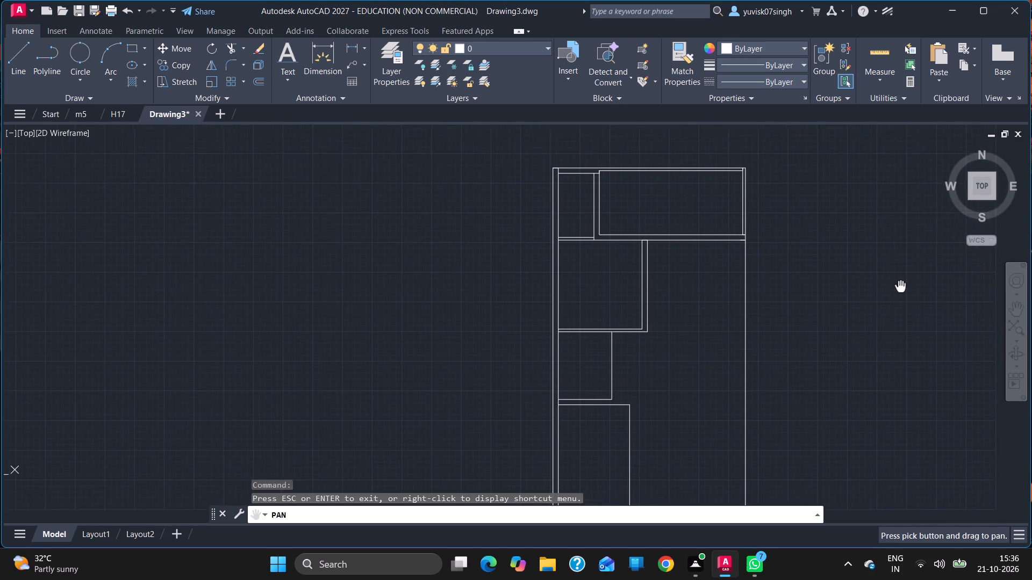
left_click_drag(901, 287, 898, 278)
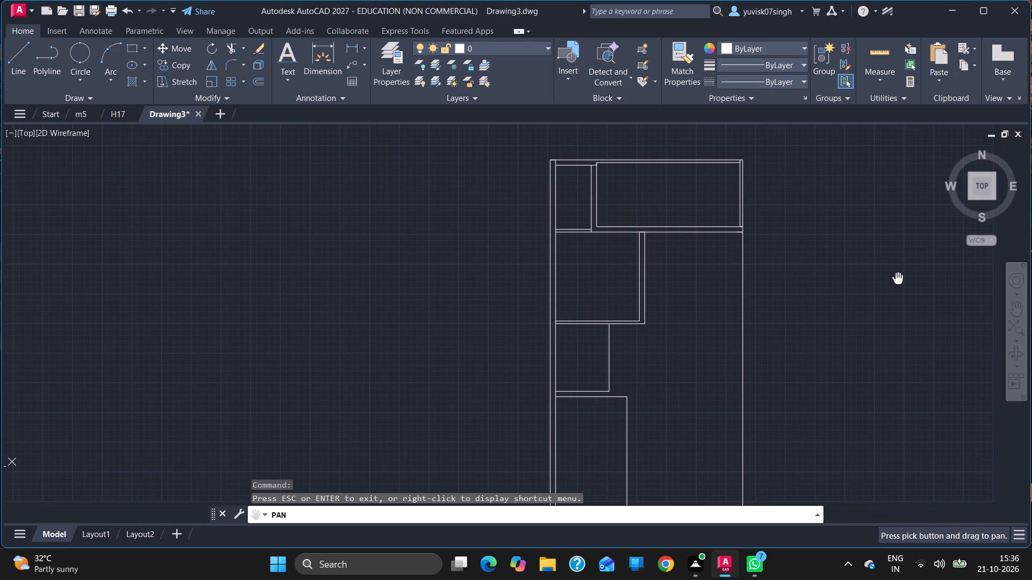
left_click_drag(898, 278, 897, 278)
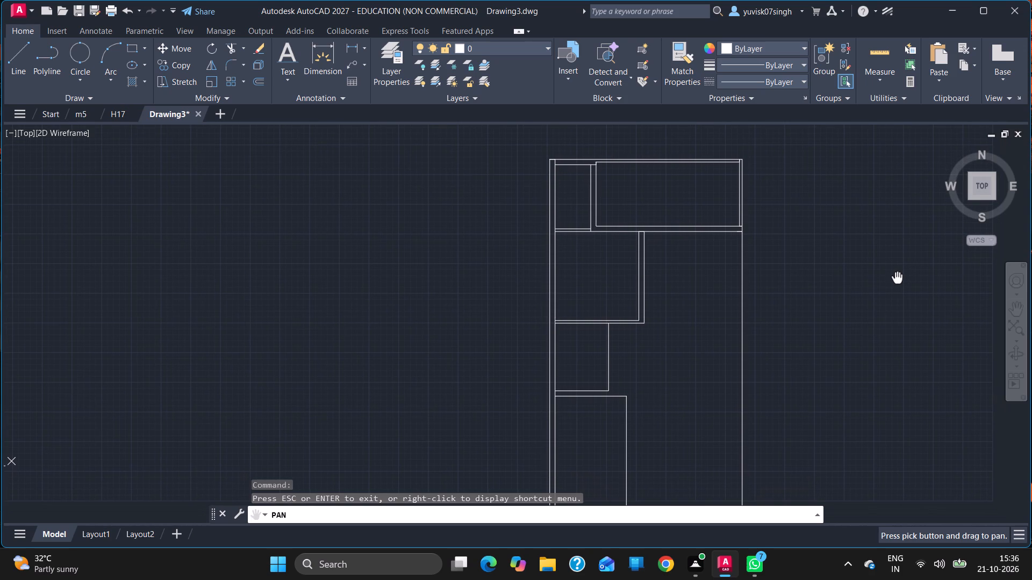
left_click_drag(897, 278, 897, 287)
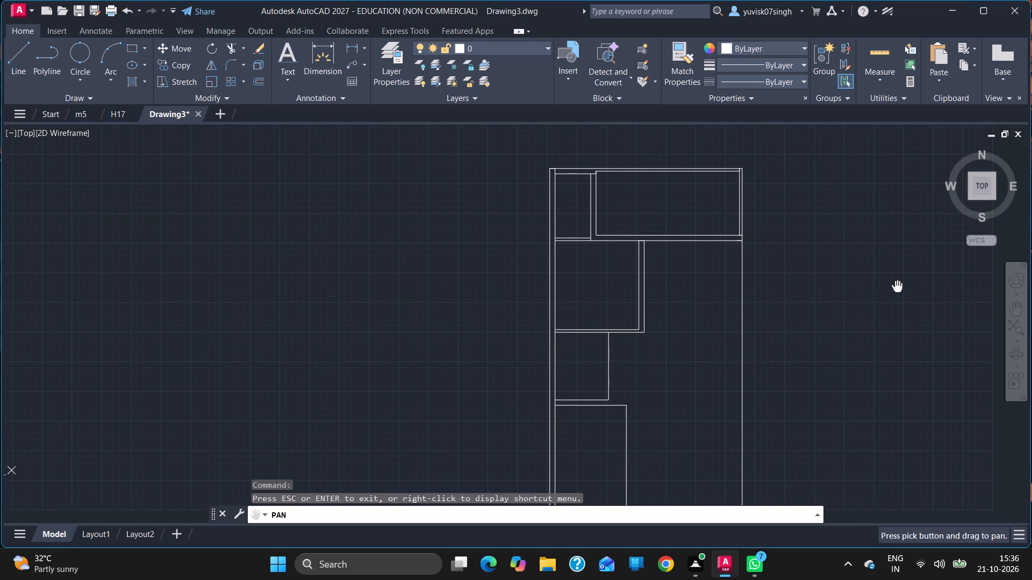
left_click_drag(897, 287, 897, 287)
key("Escape")
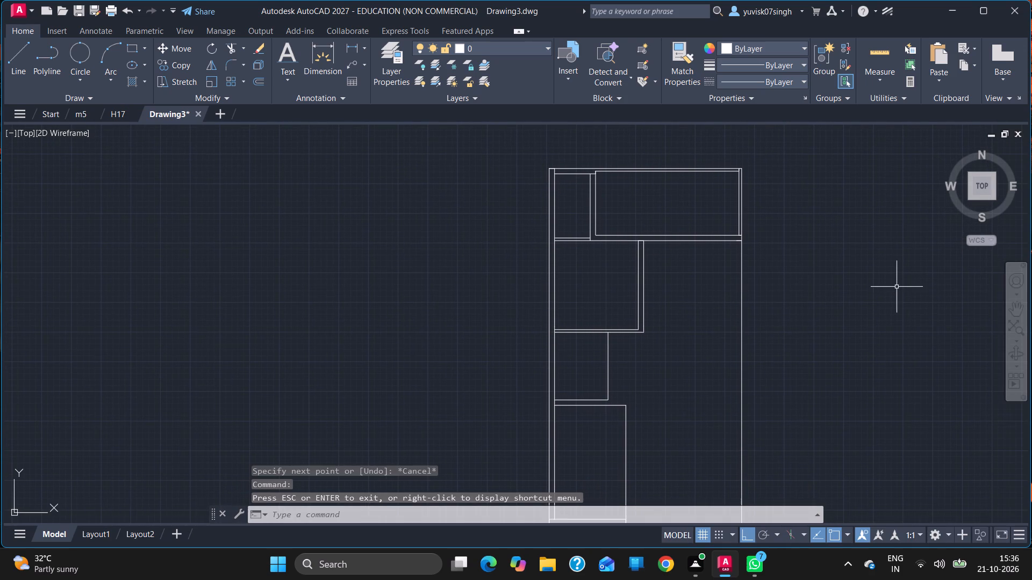
left_click(25, 70)
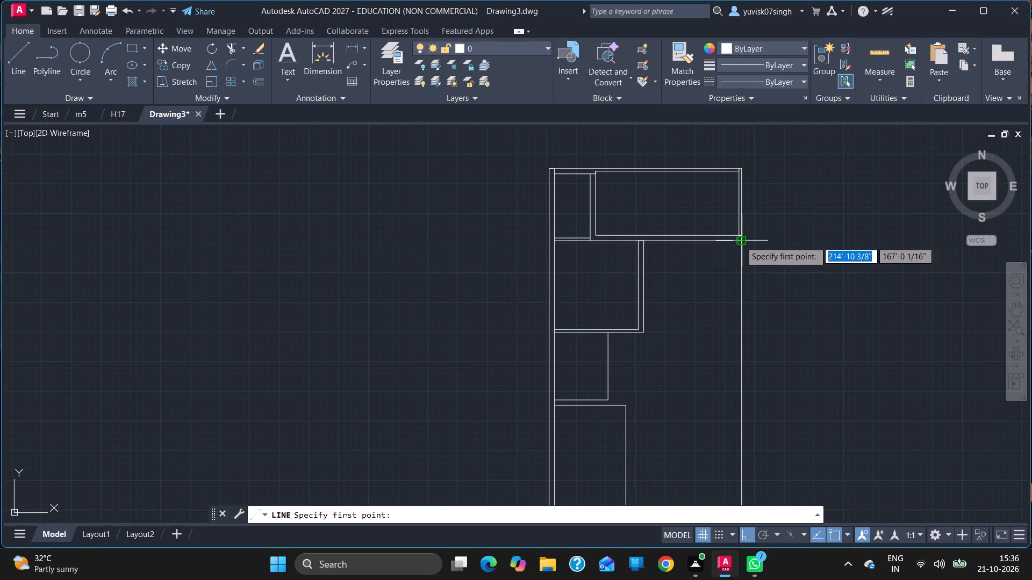
left_click_drag(740, 241, 735, 243)
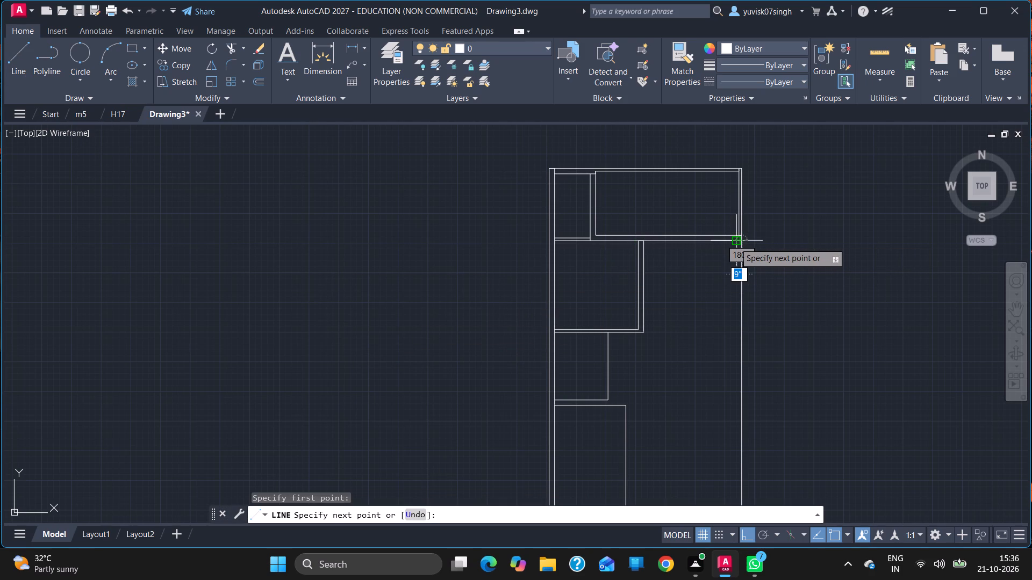
left_click_drag(735, 243, 733, 300)
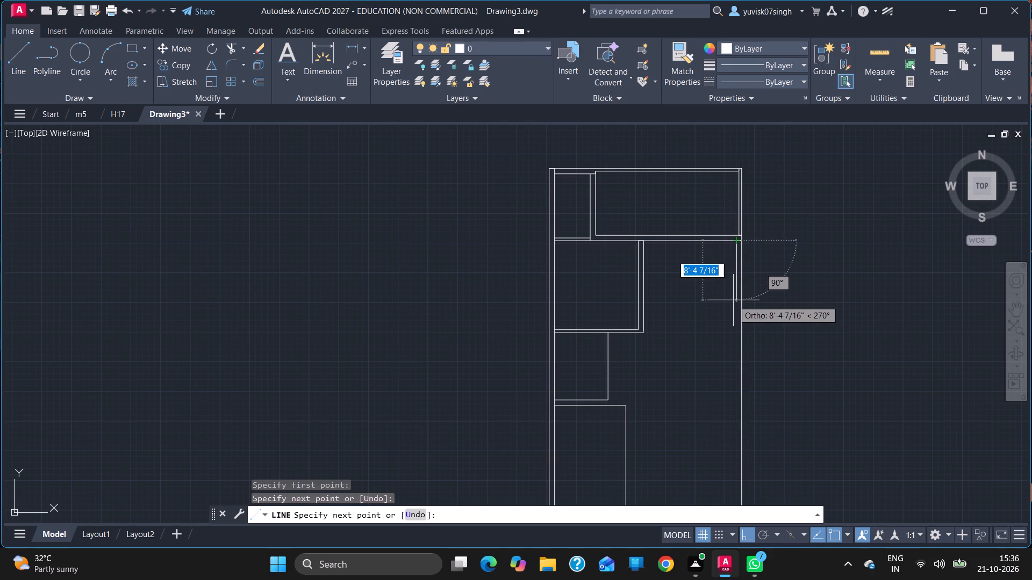
left_click_drag(733, 300, 643, 265)
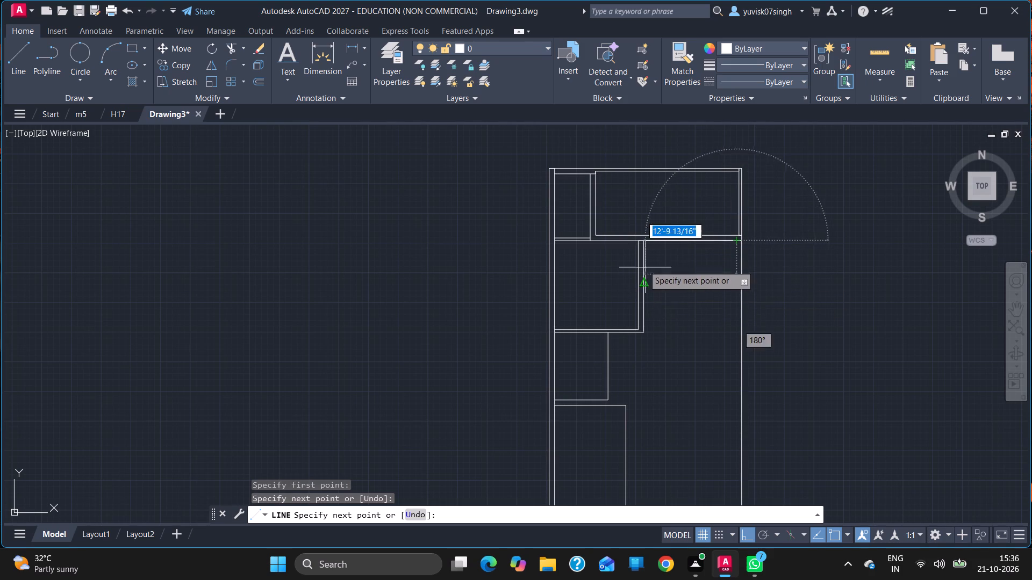
left_click_drag(643, 265, 643, 241)
left_click(643, 241)
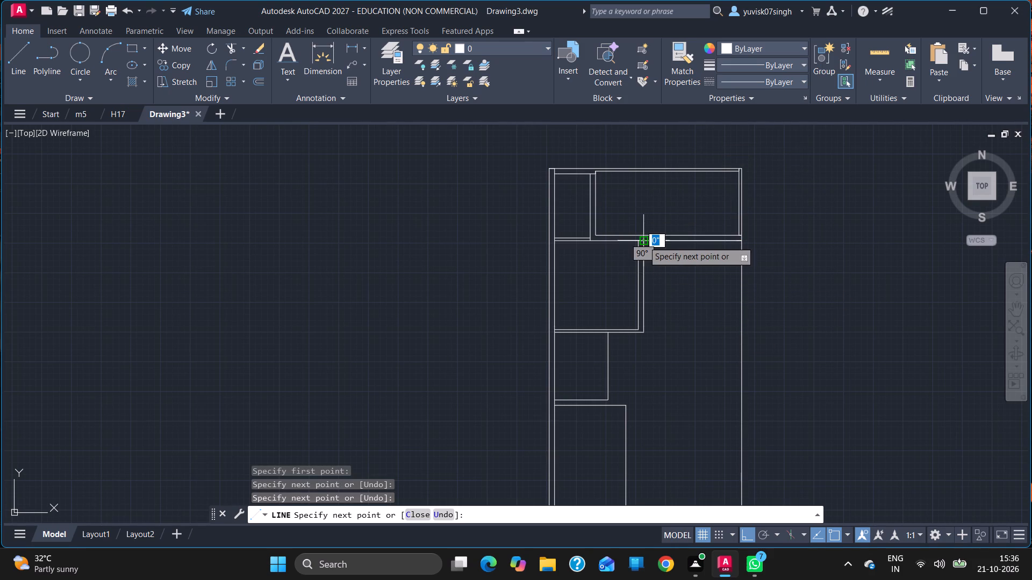
left_click(646, 329)
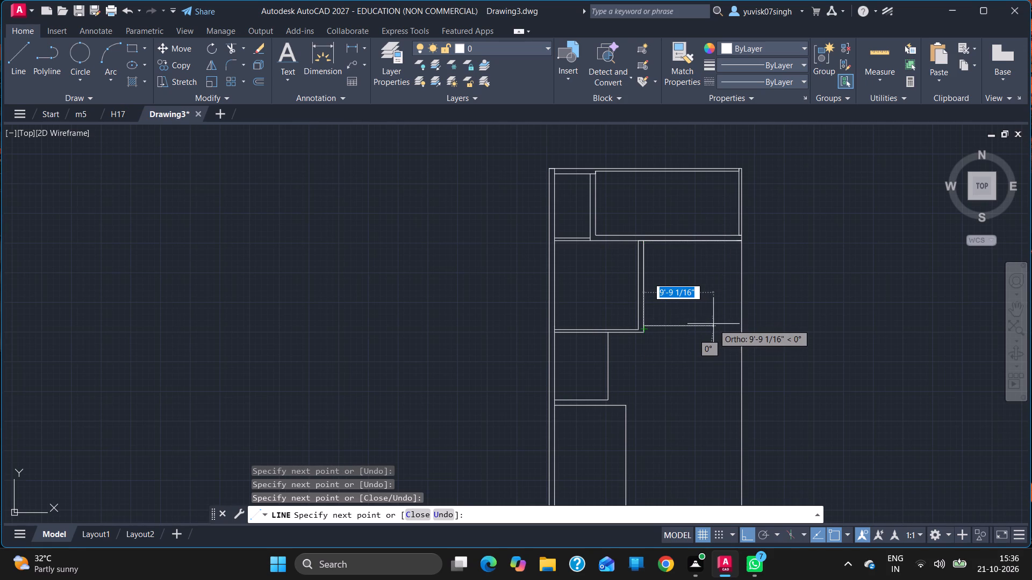
type("13")
key("apostrophe")
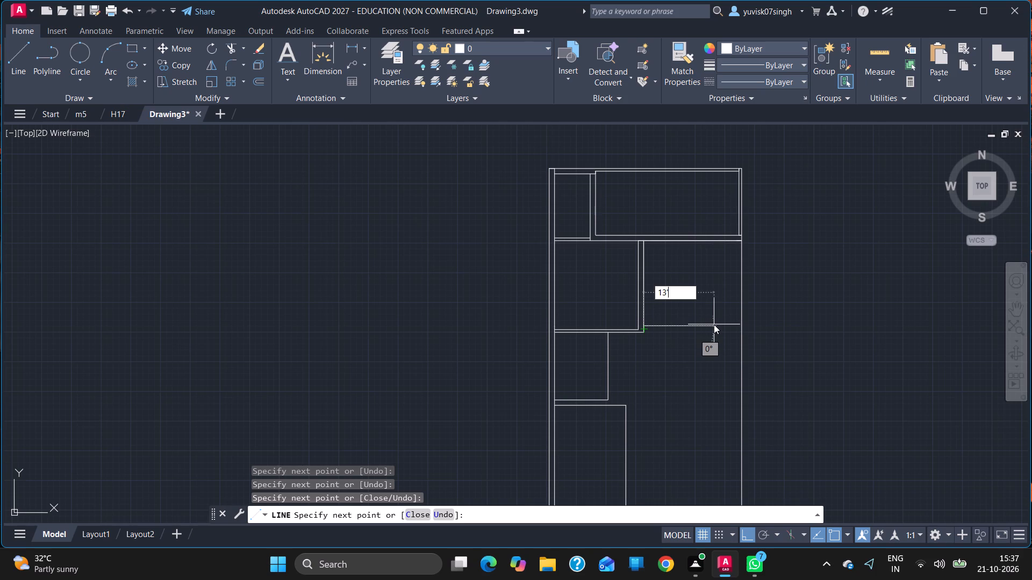
key("Return")
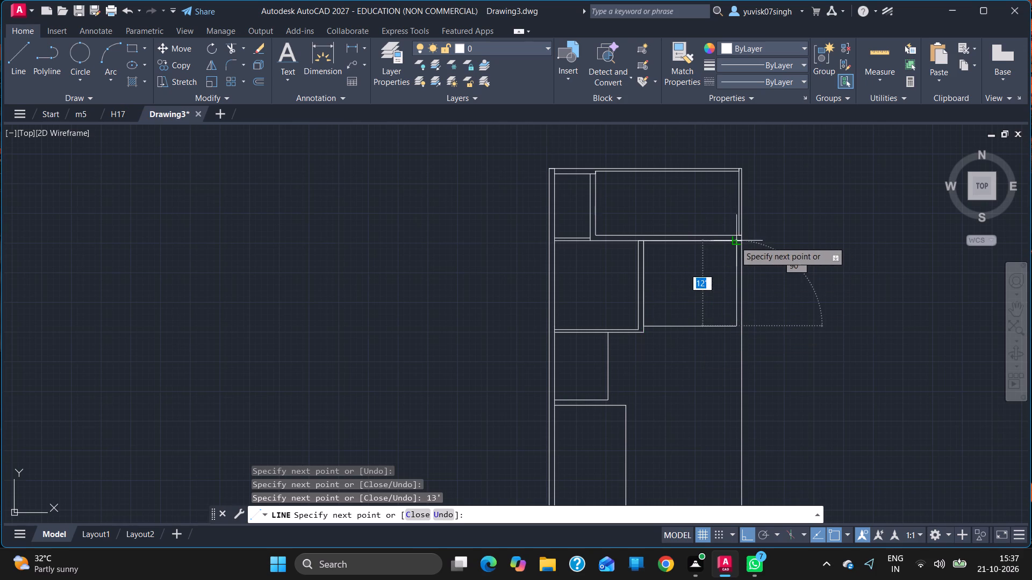
left_click(735, 241)
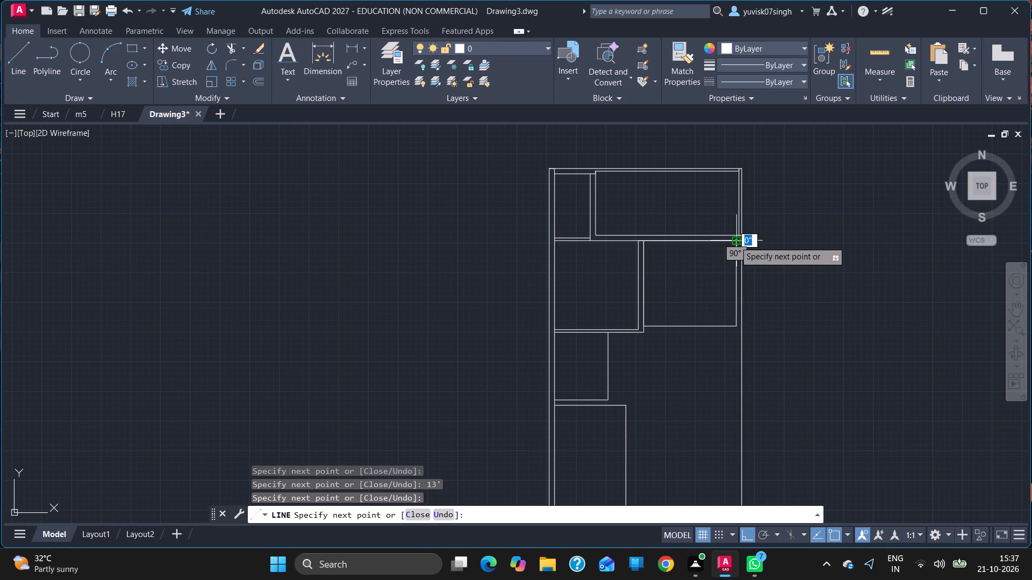
key("Escape")
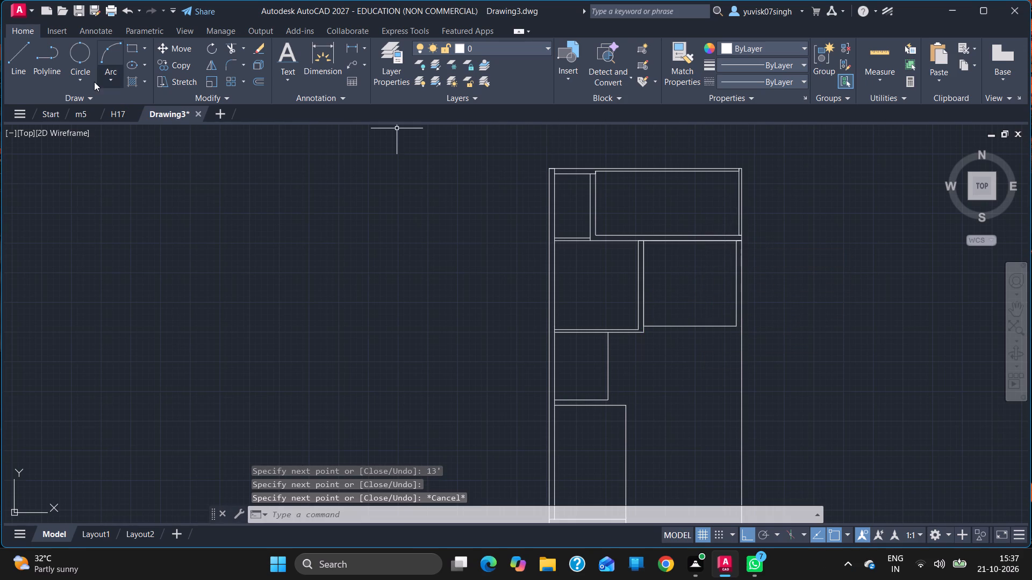
From the 13' room's lower-right corner, draw a line 9" down and 25'6" leftward to the inner face of the opposite outer wall.
left_click(16, 70)
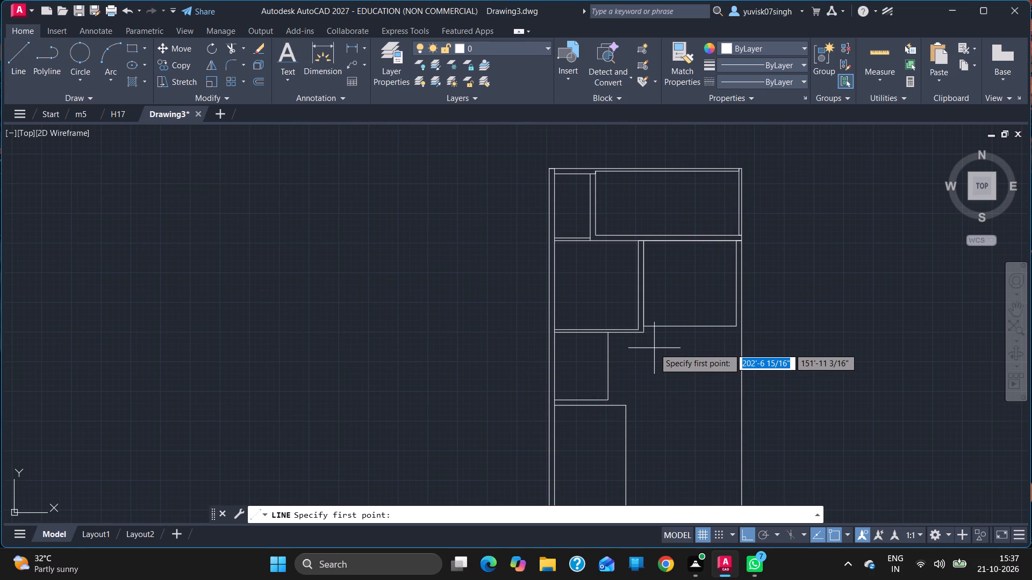
left_click(733, 327)
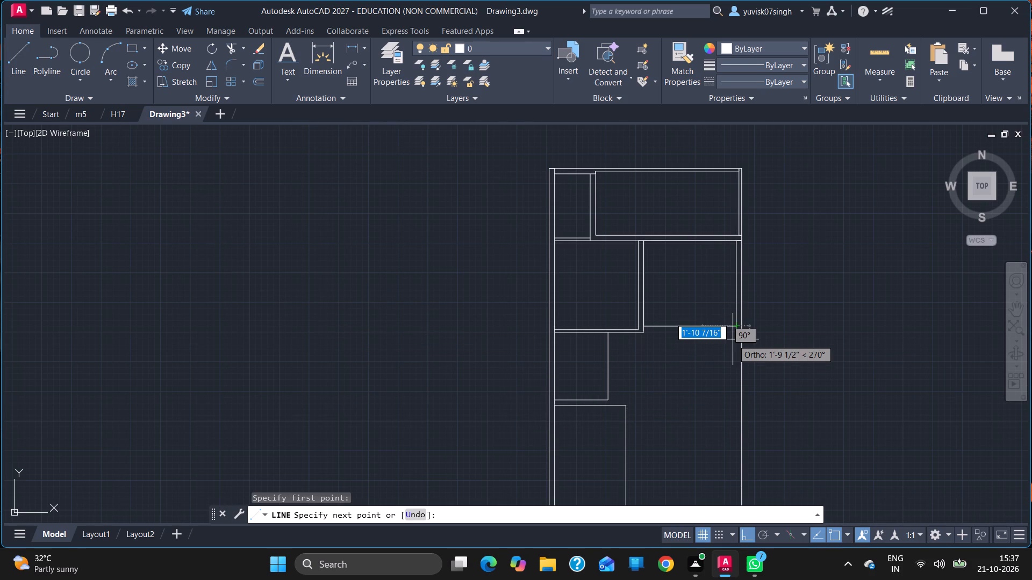
key("9")
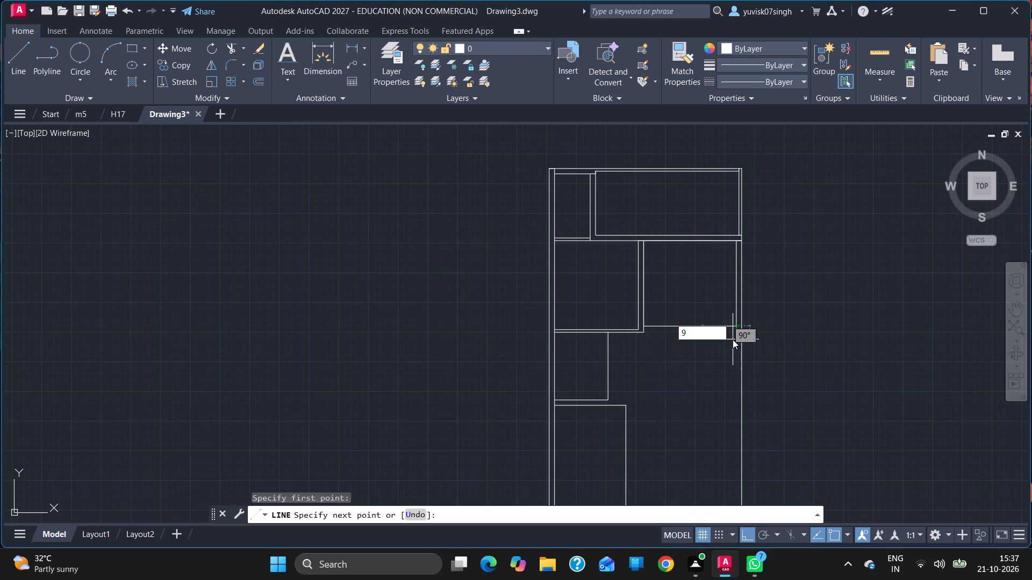
key("Return")
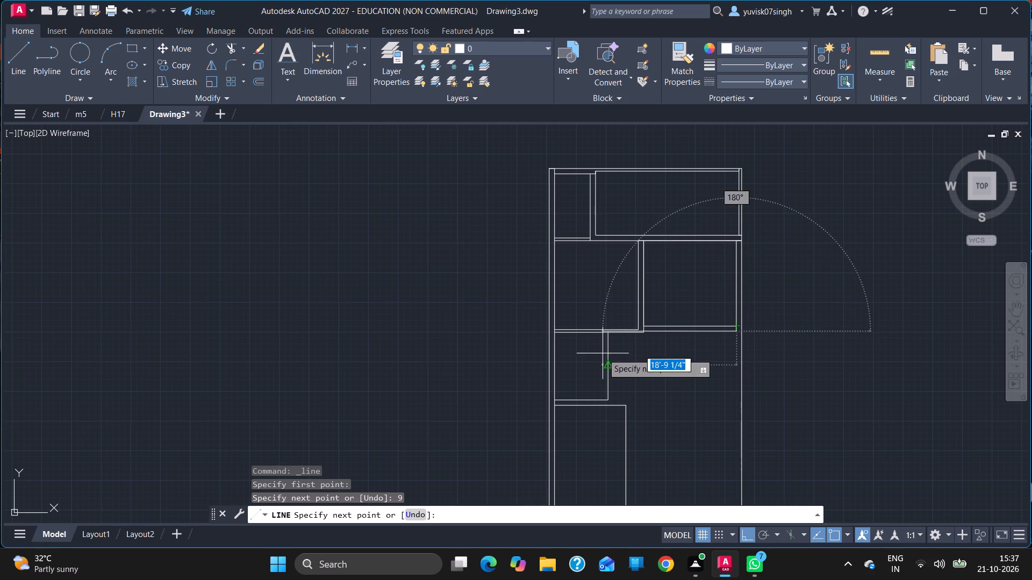
scroll(627, 350, "up", 4, "ctrl")
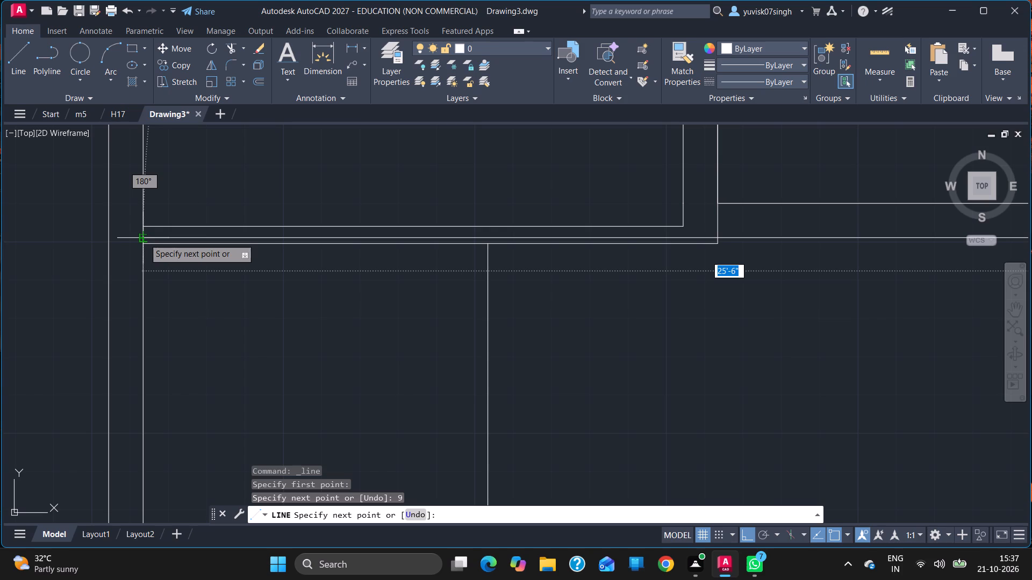
left_click(145, 238)
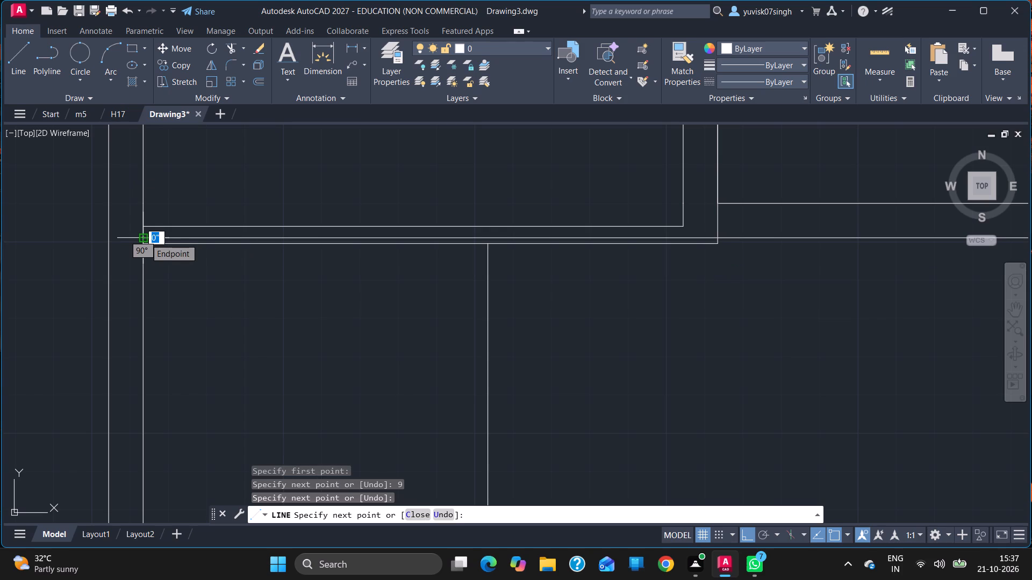
scroll(145, 238, "down", 3, "ctrl")
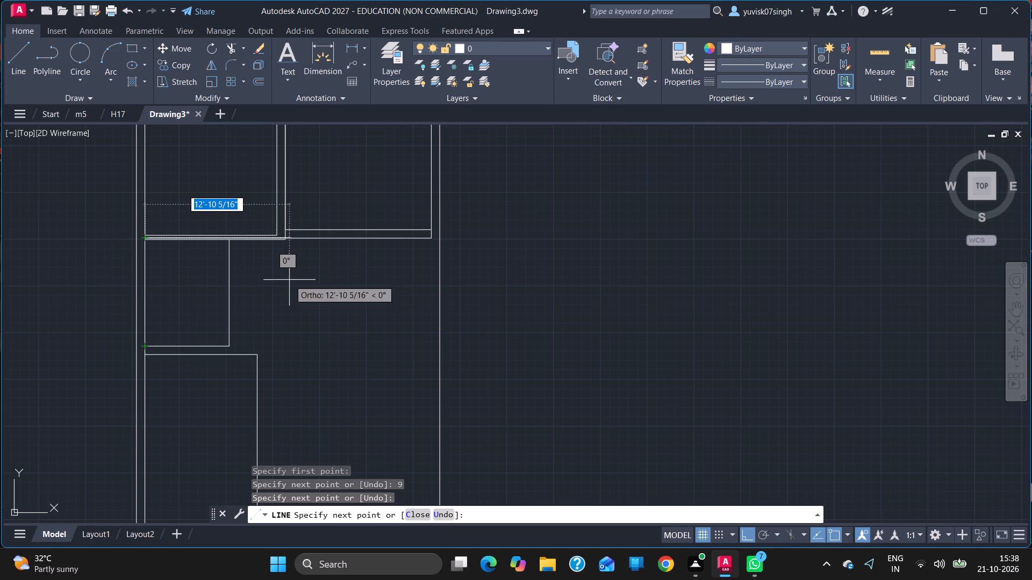
key("Escape")
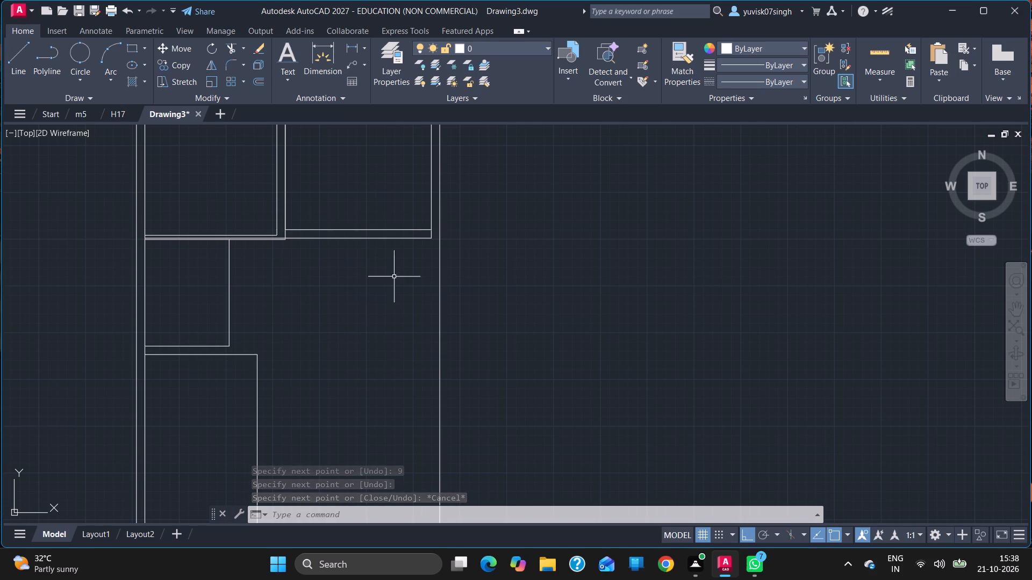
Outline a 17'3" wide by 13' high room leftward and down from the right end of the 9" wall line under the 13' room.
left_click(18, 66)
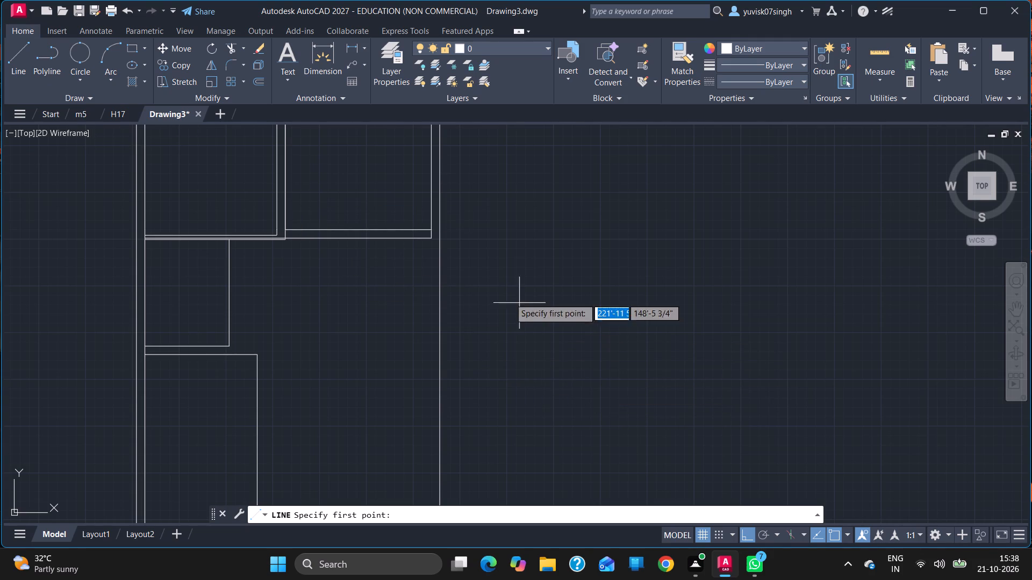
left_click(429, 239)
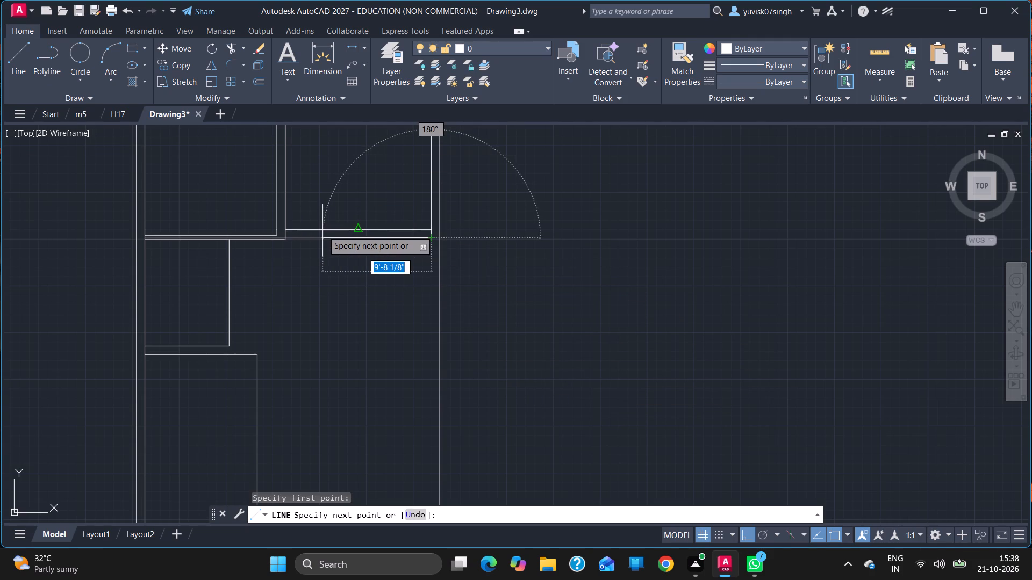
key("1")
key("7")
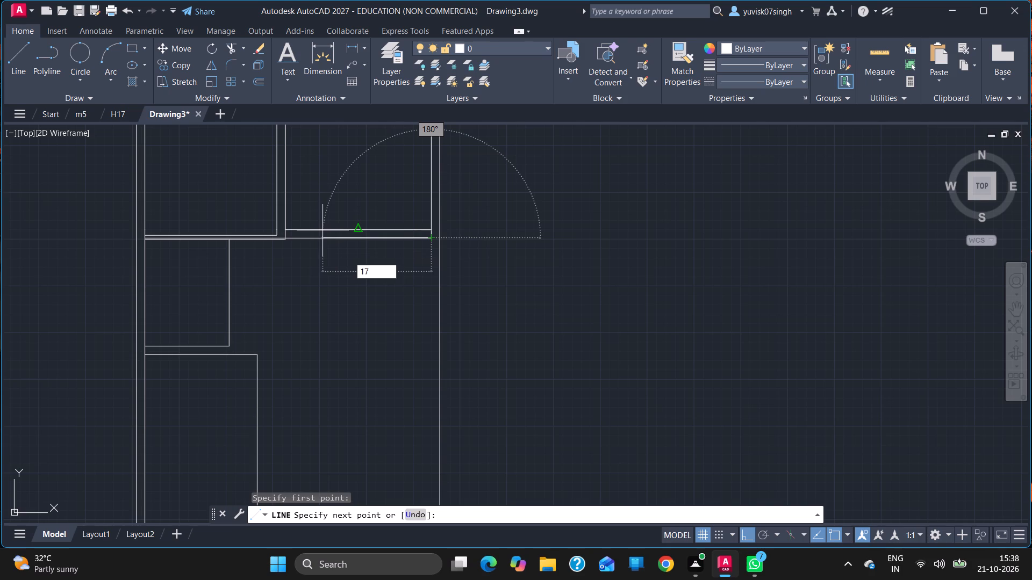
key("apostrophe")
key("3")
key("Return")
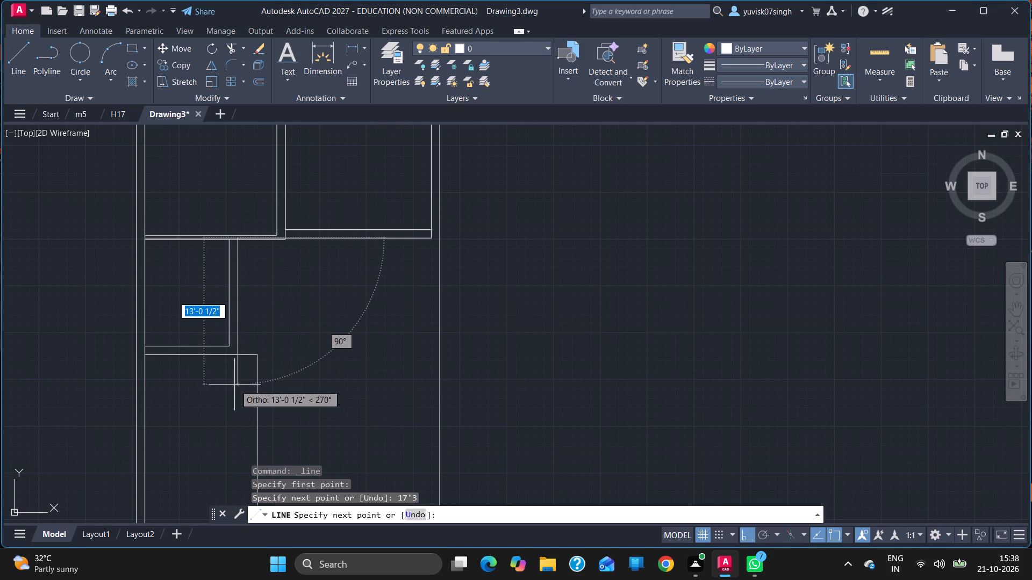
key("1")
key("3")
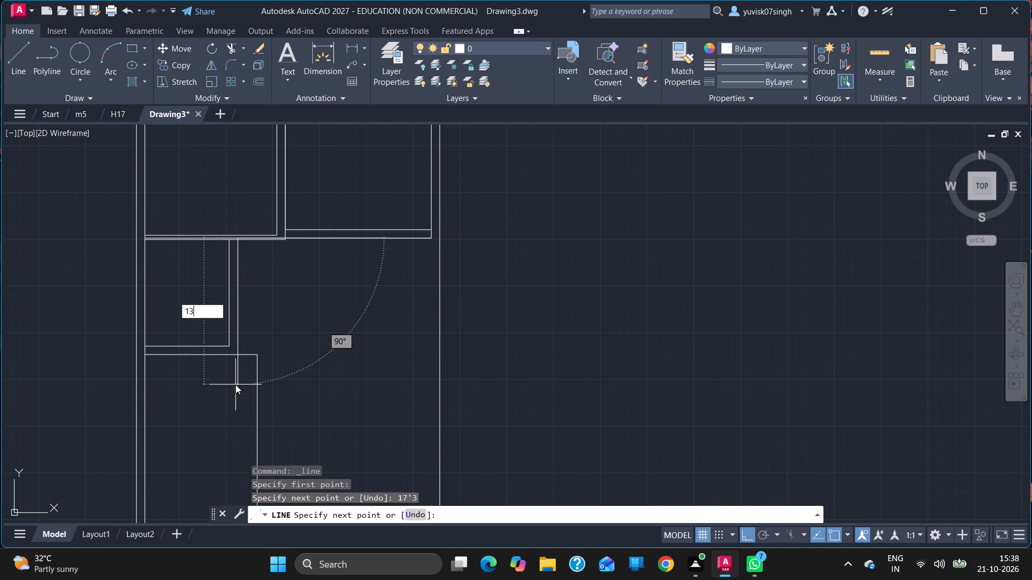
key("apostrophe")
key("Return")
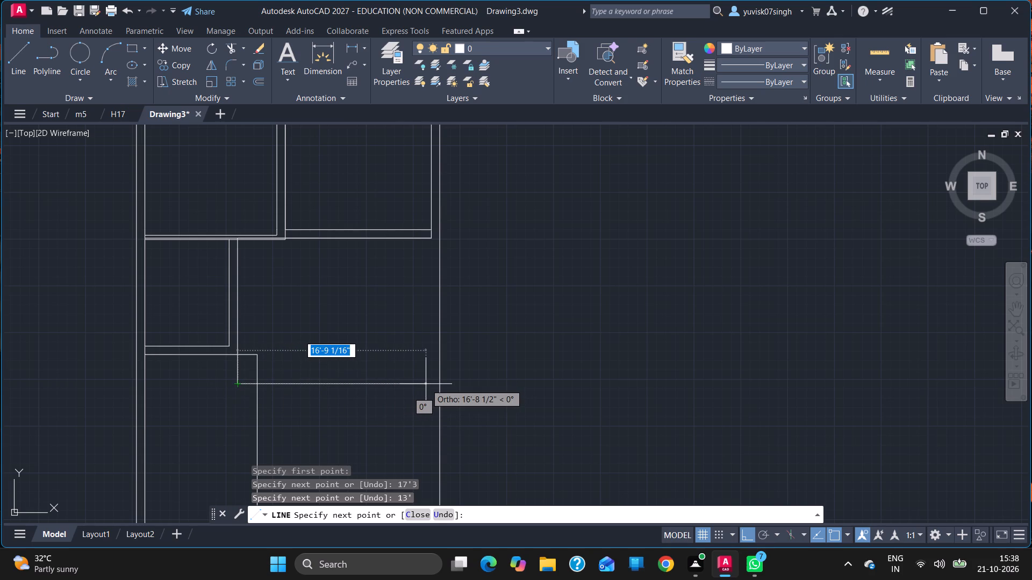
key("1")
key("7")
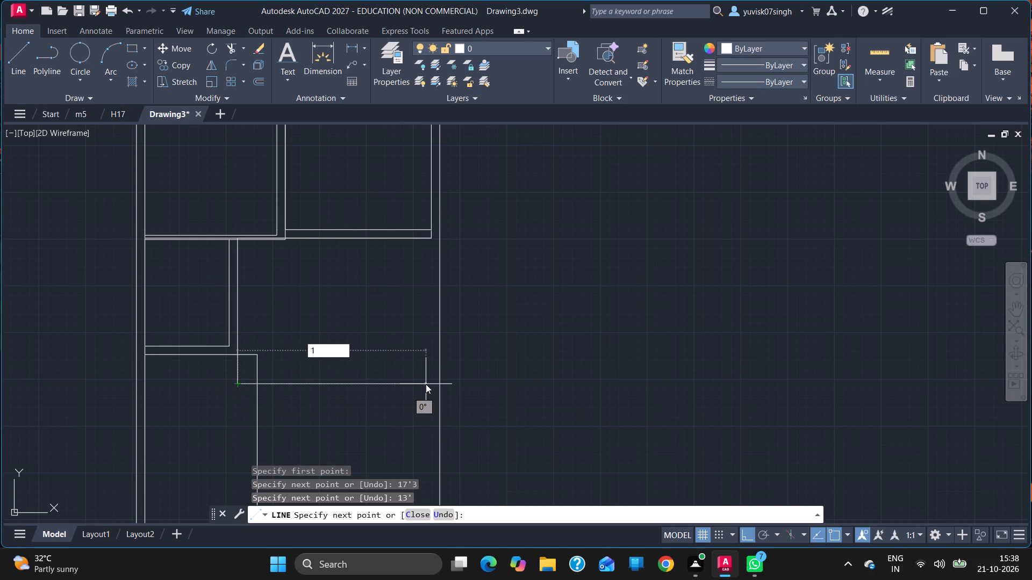
key("apostrophe")
key("3")
key("Return")
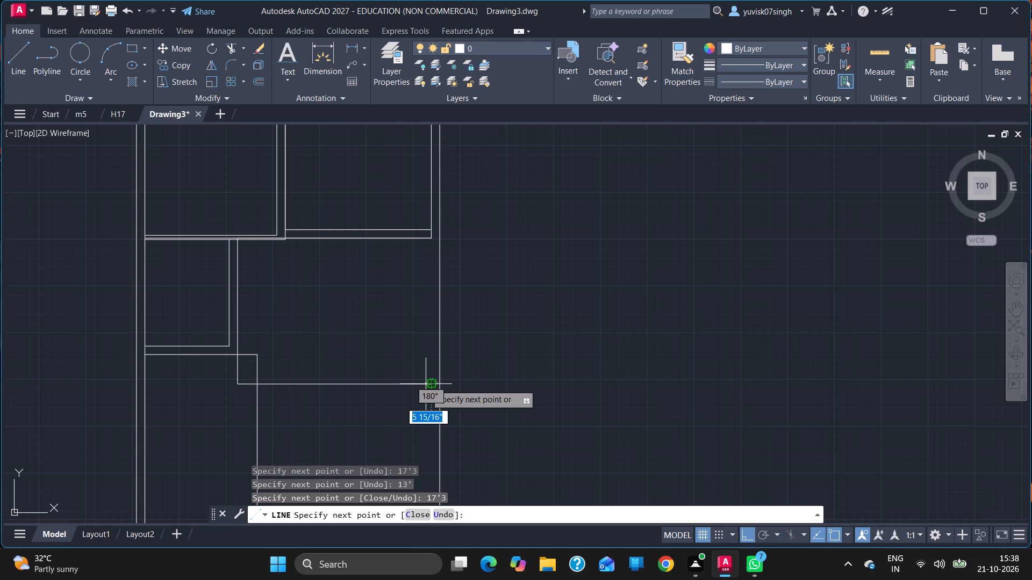
left_click(433, 240)
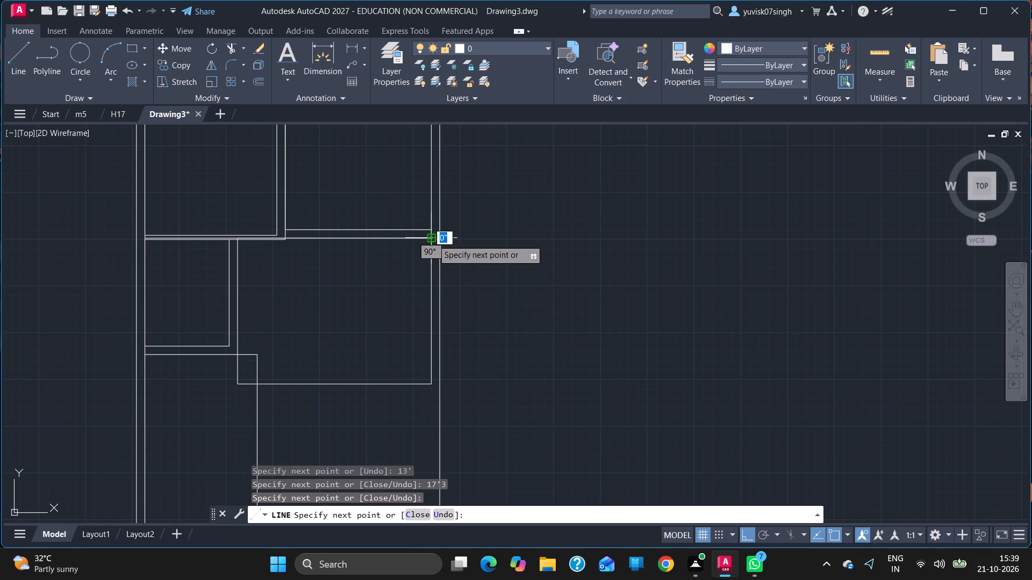
key("Escape")
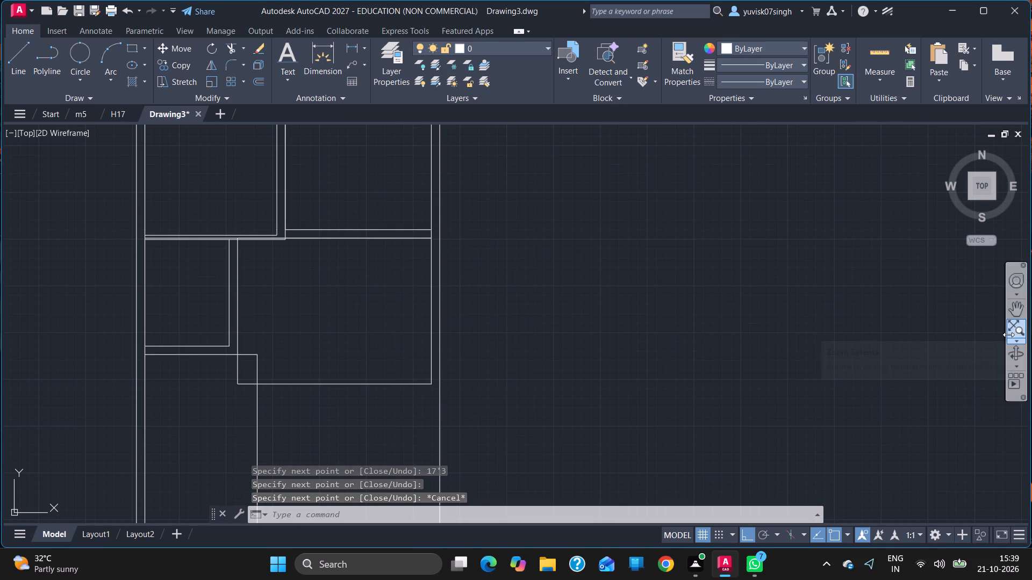
From the 17'3" room's lower-right corner, draw connected lines 9" down, 9'9" leftward and 12'6" down toward the bottom outer wall.
left_click(1015, 310)
left_click_drag(673, 364, 673, 222)
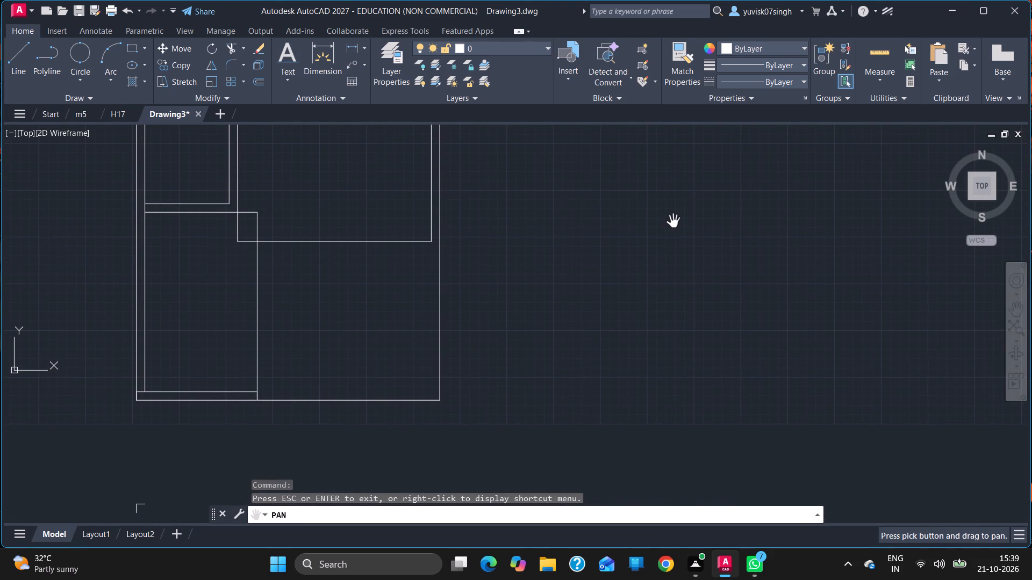
key("Escape")
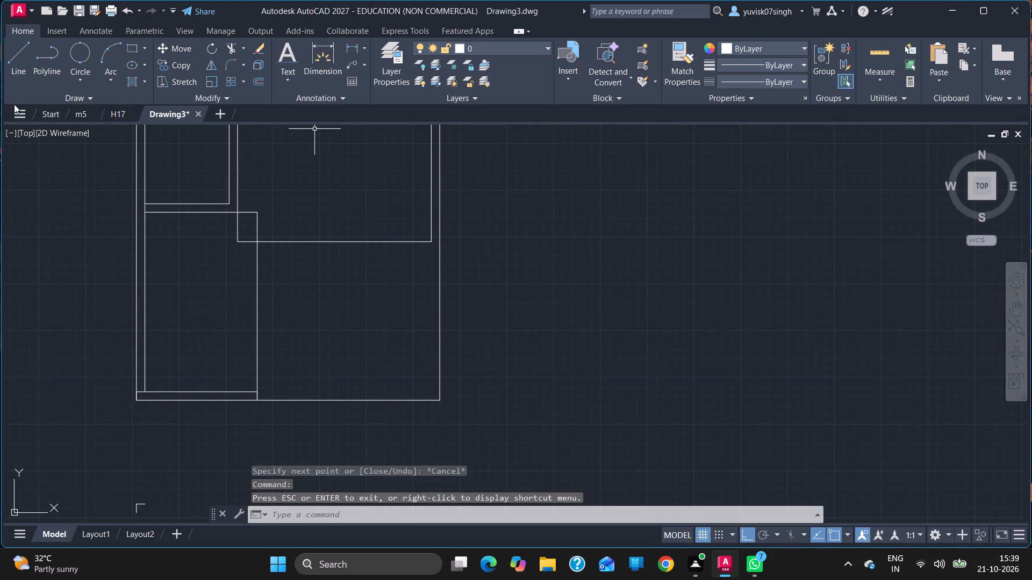
left_click(23, 62)
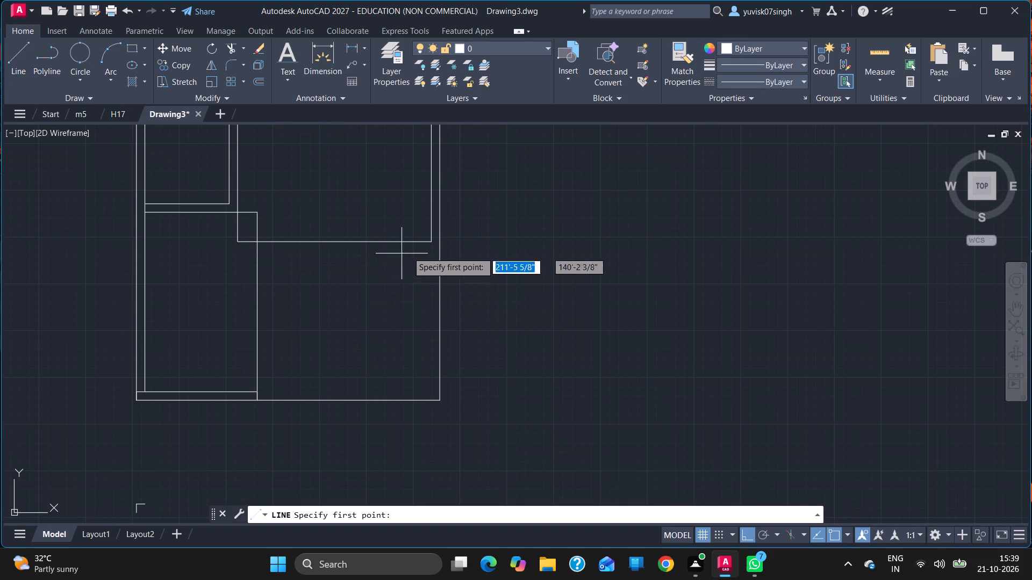
left_click_drag(431, 243, 429, 265)
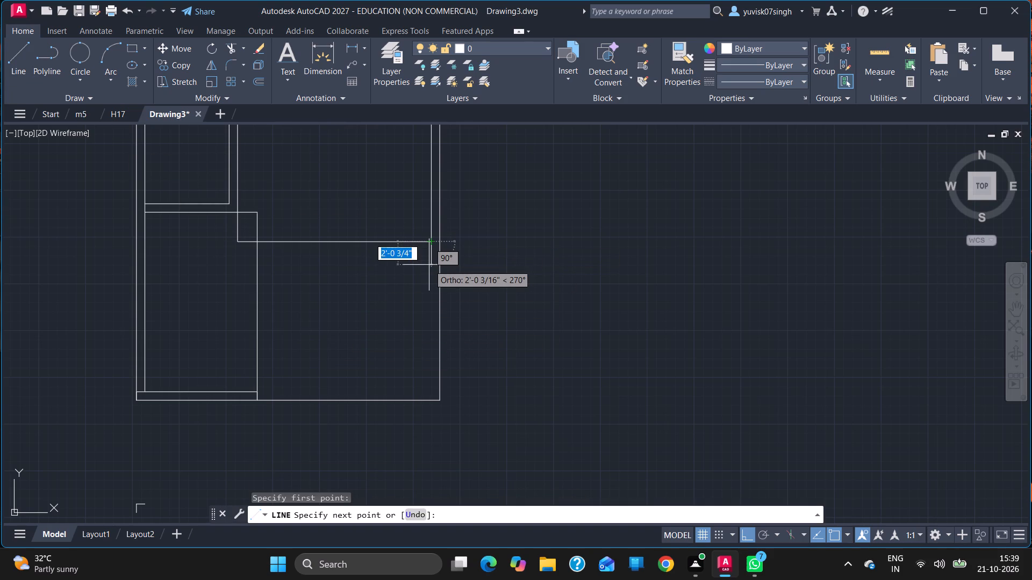
key("9")
key("Return")
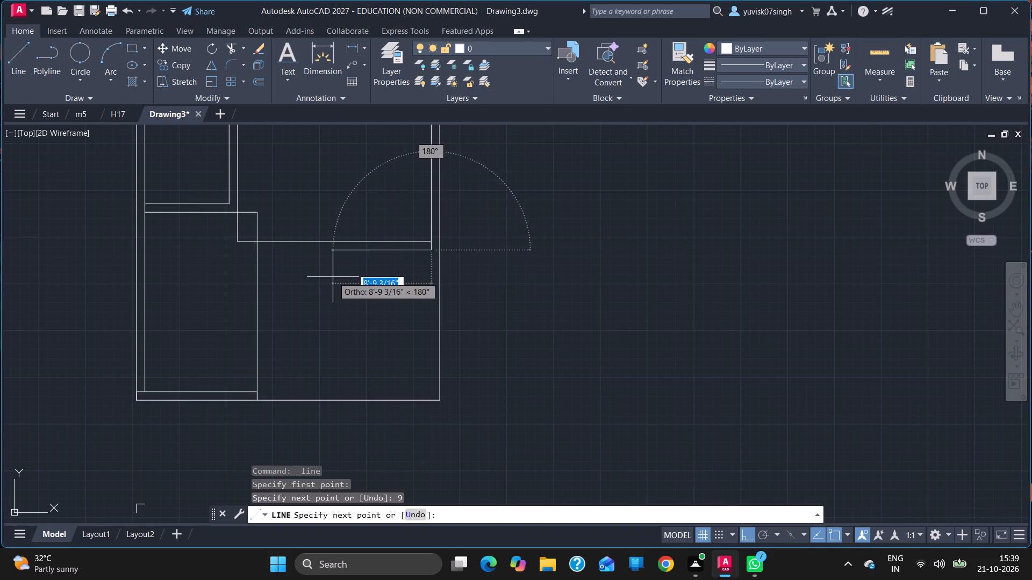
key("9")
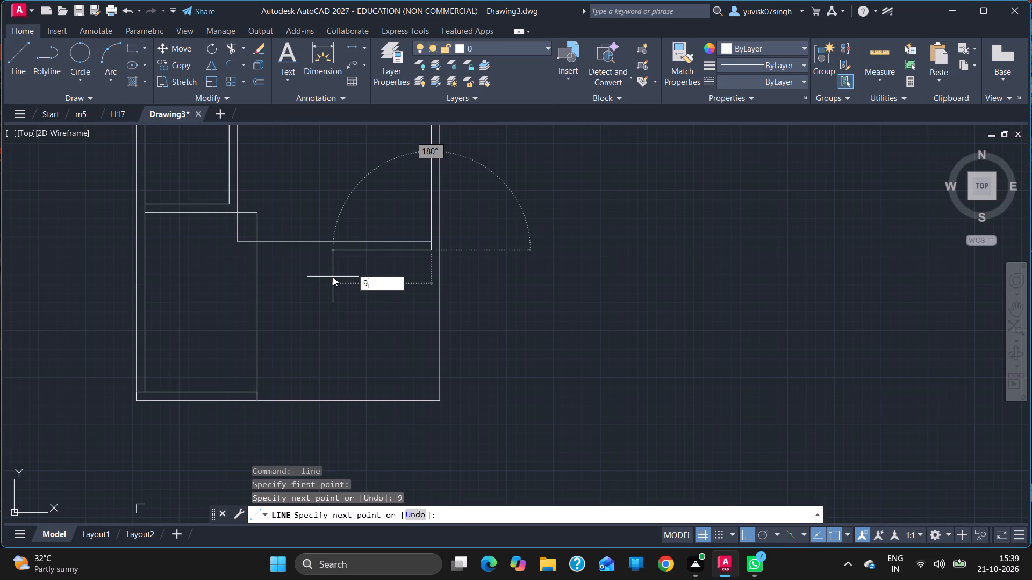
type("'9")
key("Return")
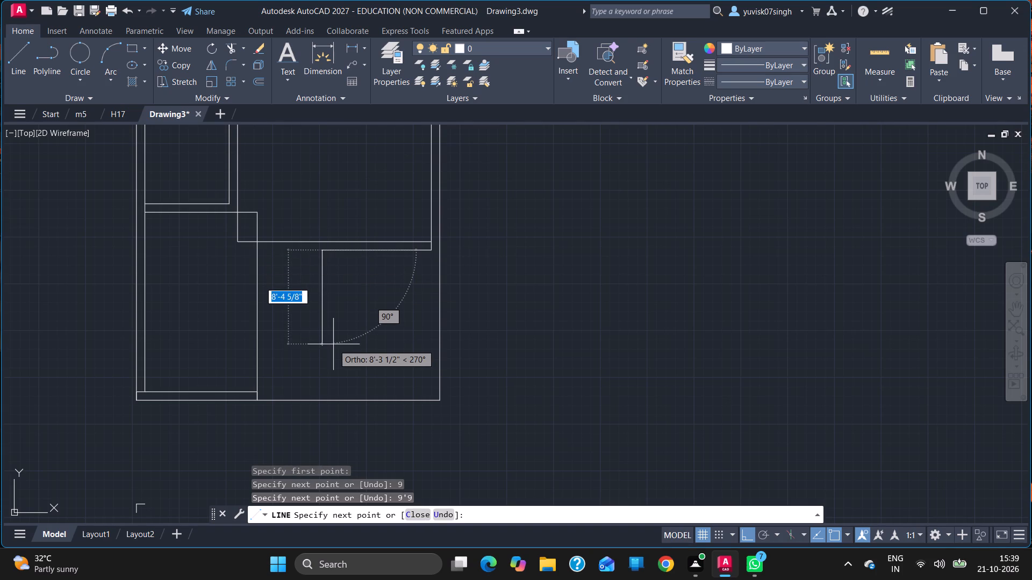
type("12")
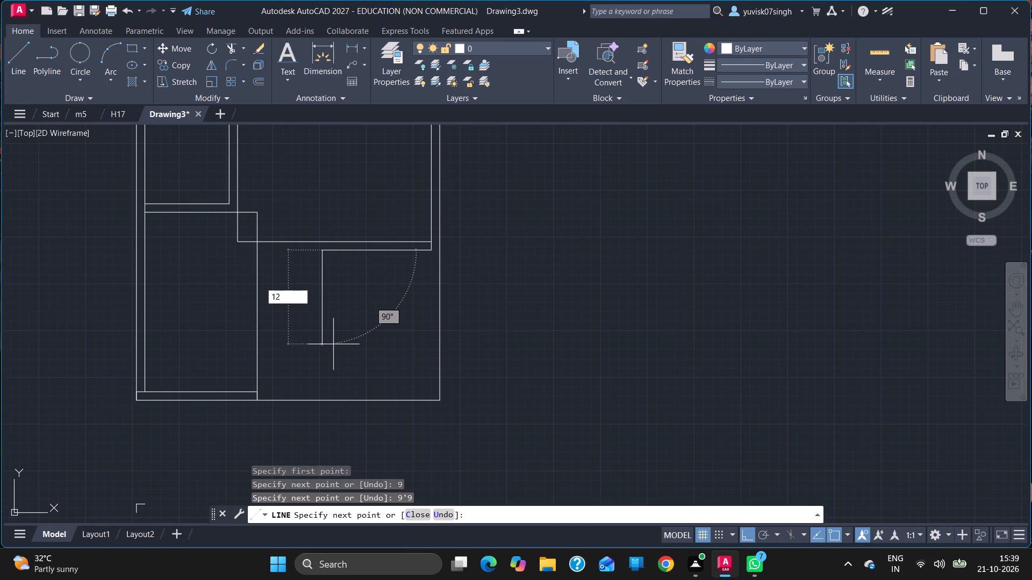
key("apostrophe")
key("6")
key("Return")
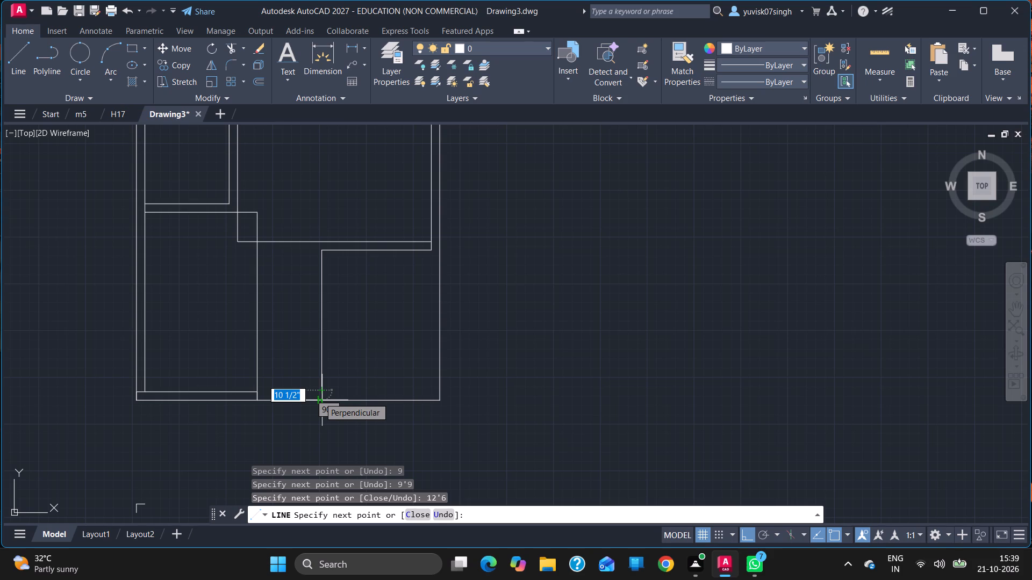
key("Escape")
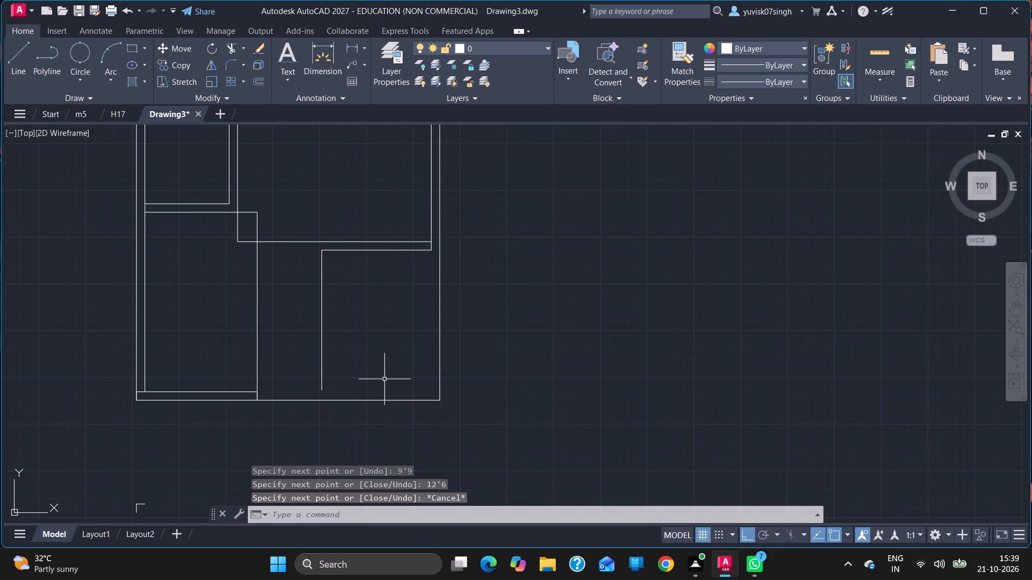
Examine the upper part of the floor plan, from the middle rooms up to the top outer wall.
left_click(1013, 314)
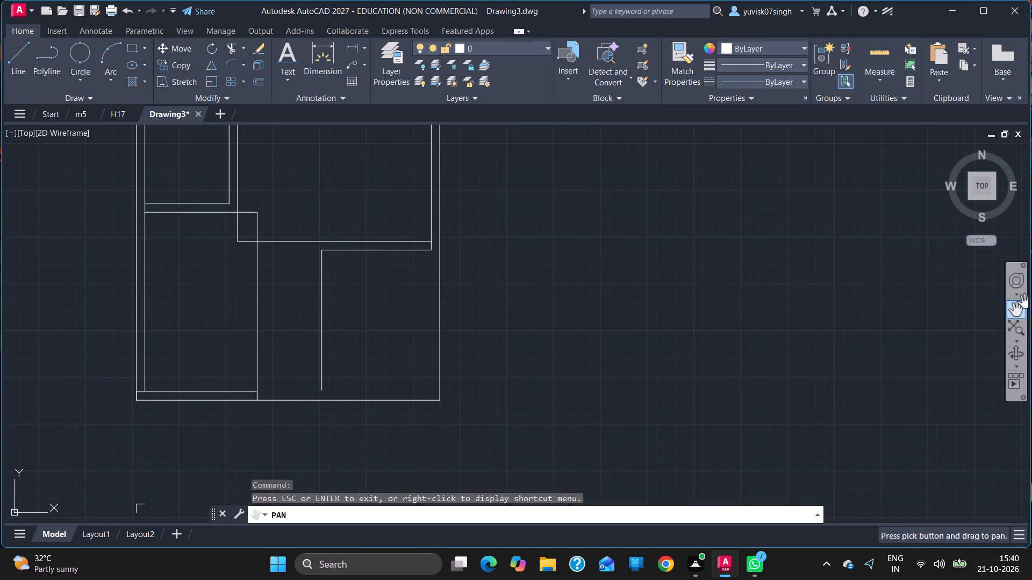
left_click_drag(675, 271, 693, 547)
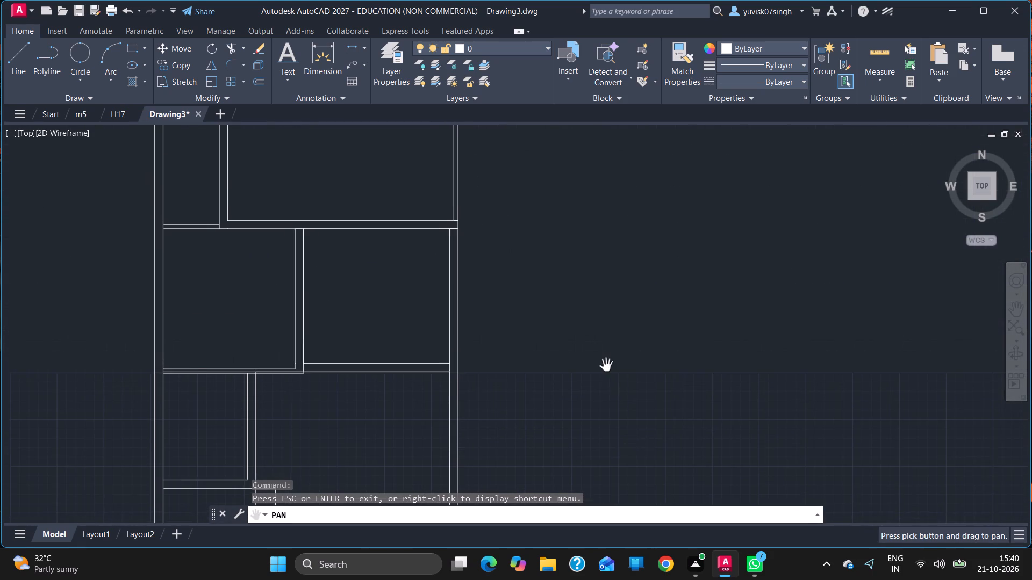
left_click_drag(604, 363, 641, 494)
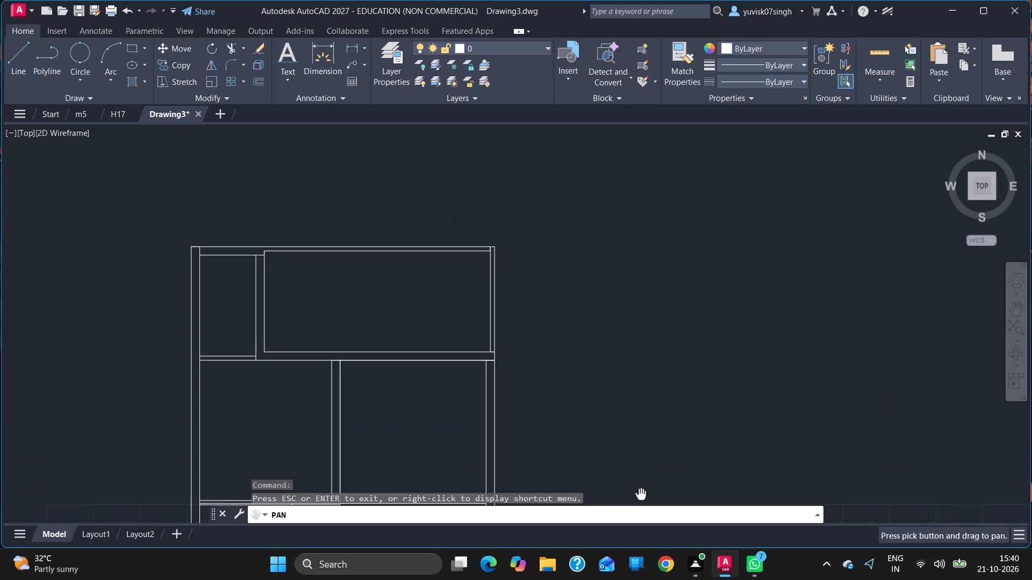
left_click_drag(641, 494, 641, 494)
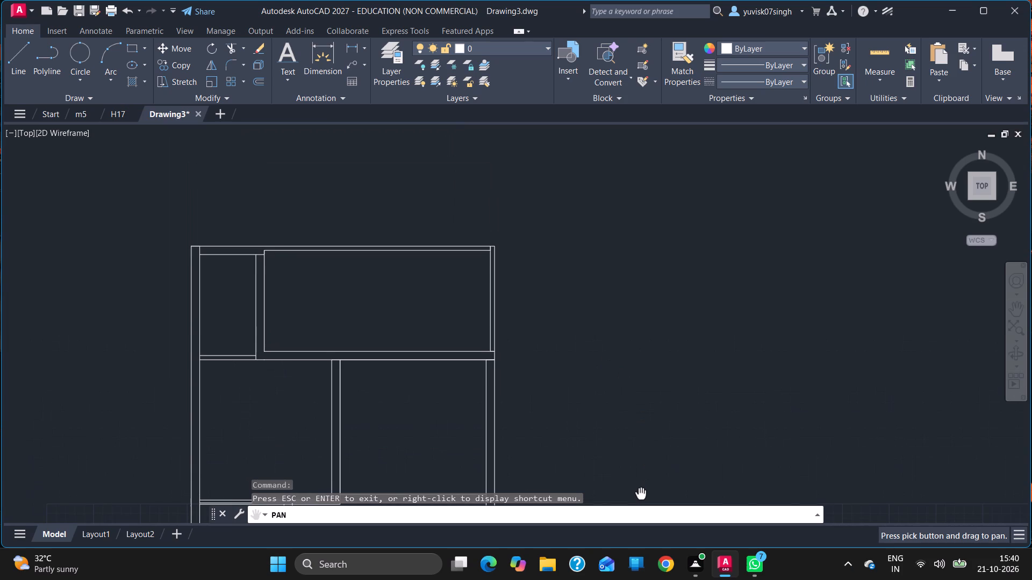
left_click_drag(641, 494, 667, 491)
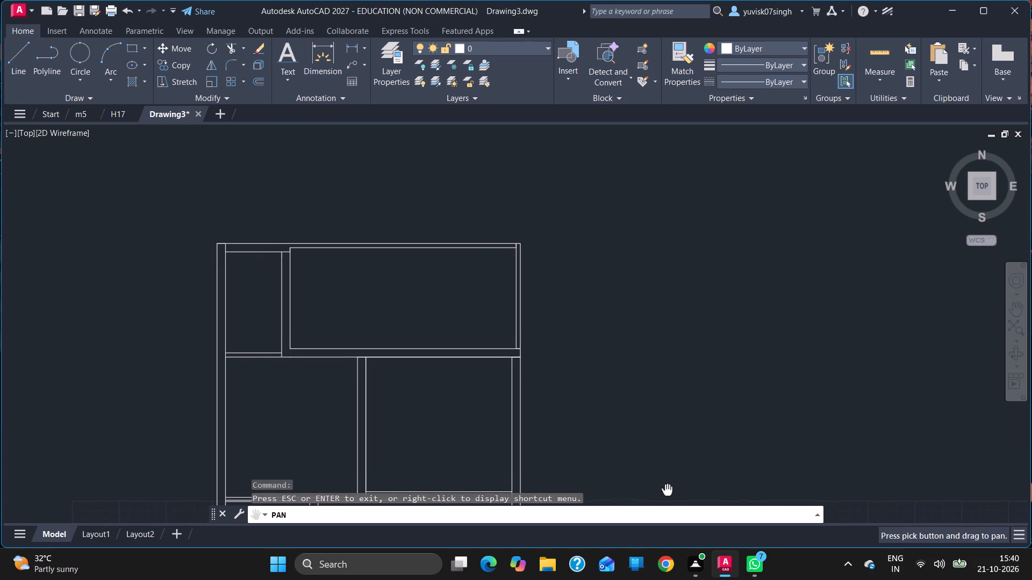
left_click_drag(667, 491, 671, 491)
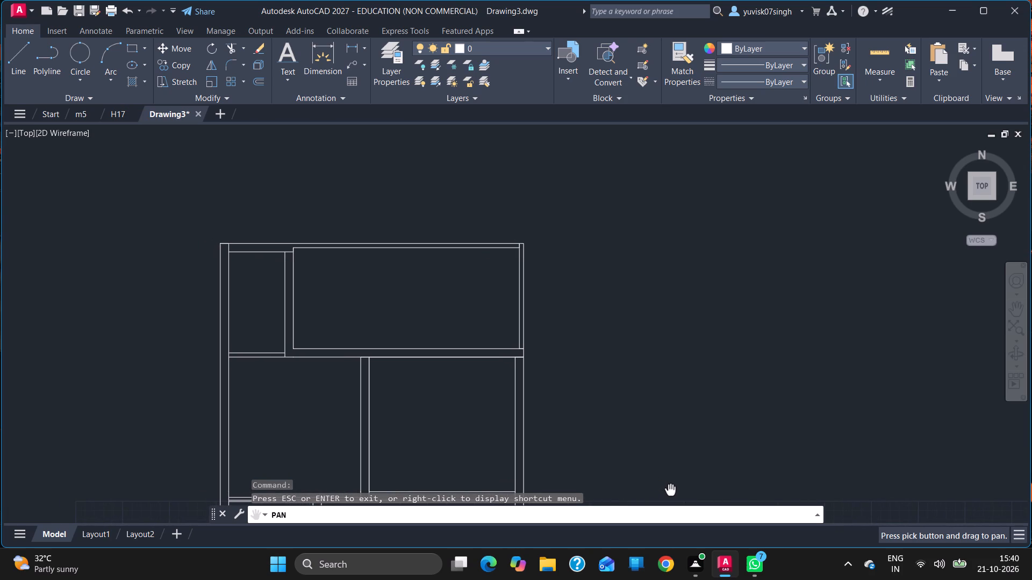
left_click_drag(671, 491, 653, 465)
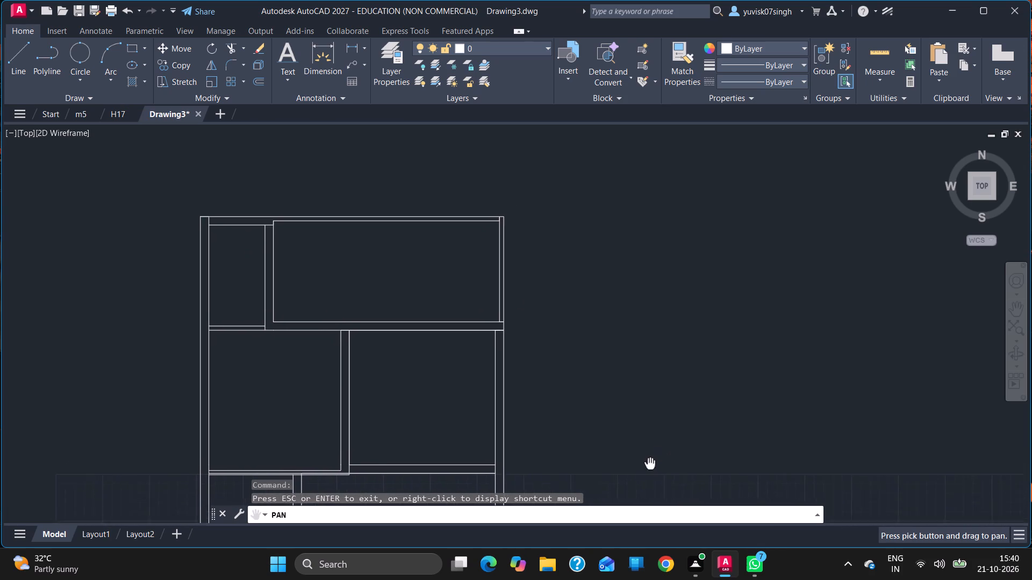
left_click_drag(653, 465, 630, 483)
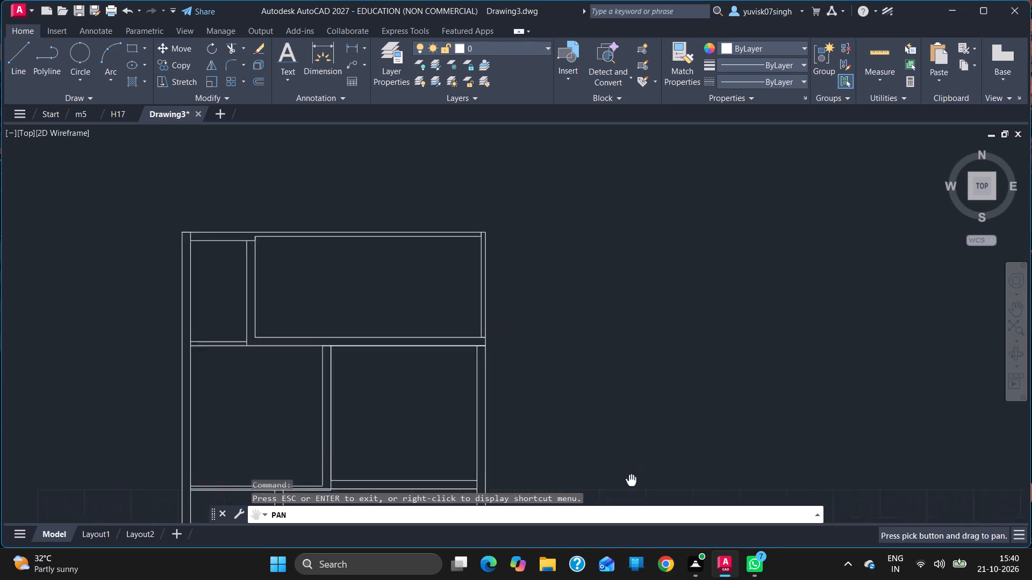
left_click_drag(630, 483, 649, 444)
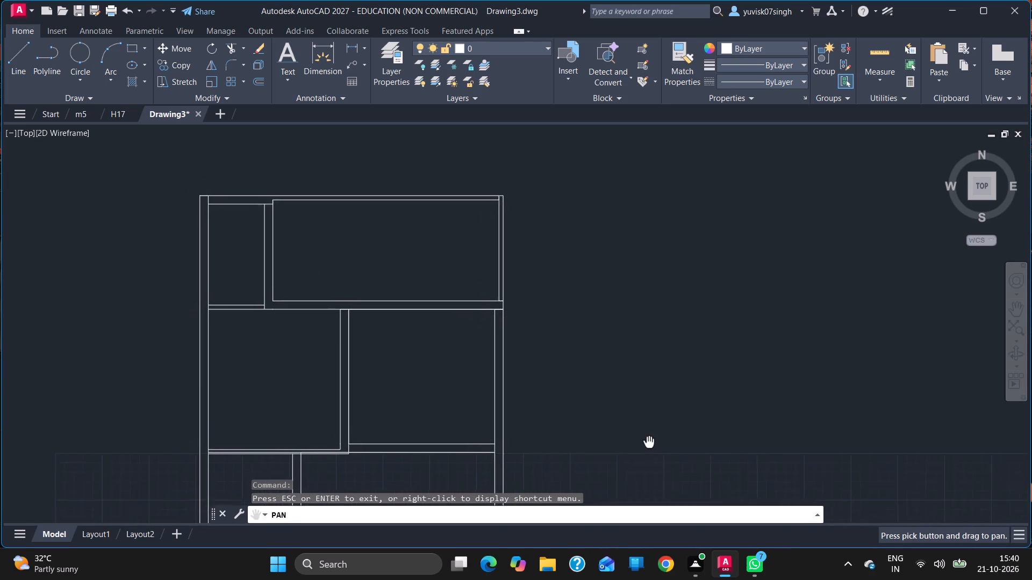
left_click_drag(649, 444, 651, 442)
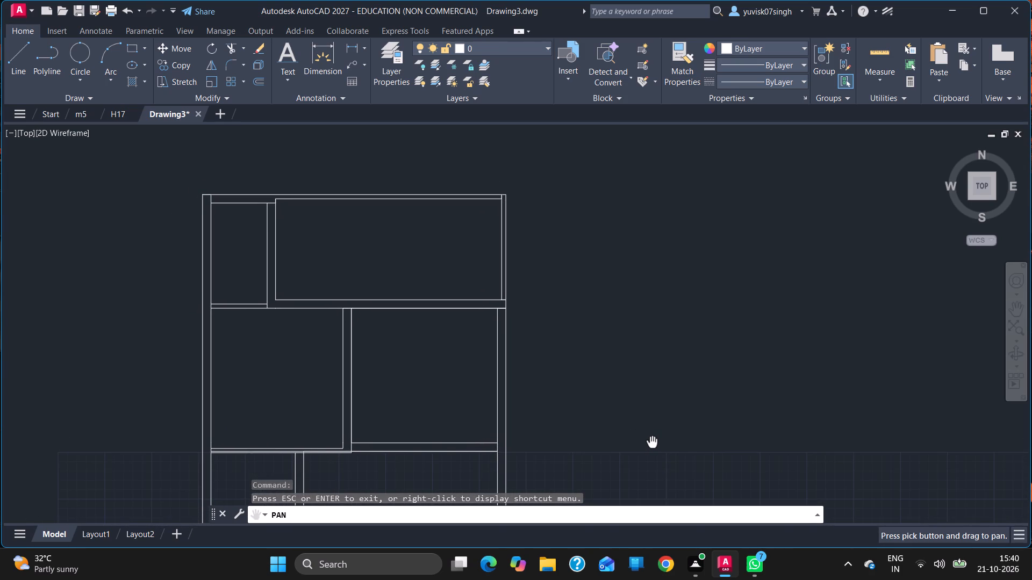
left_click_drag(651, 442, 651, 441)
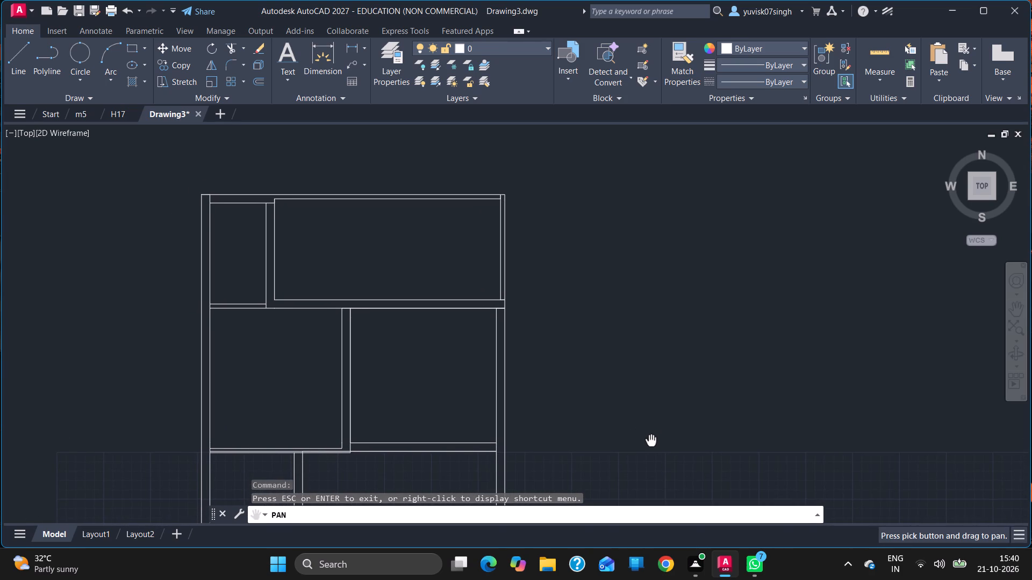
Review the whole floor plan, from the top rooms down to the bottom outer wall and back up to the top outer wall.
left_click_drag(651, 441, 636, 311)
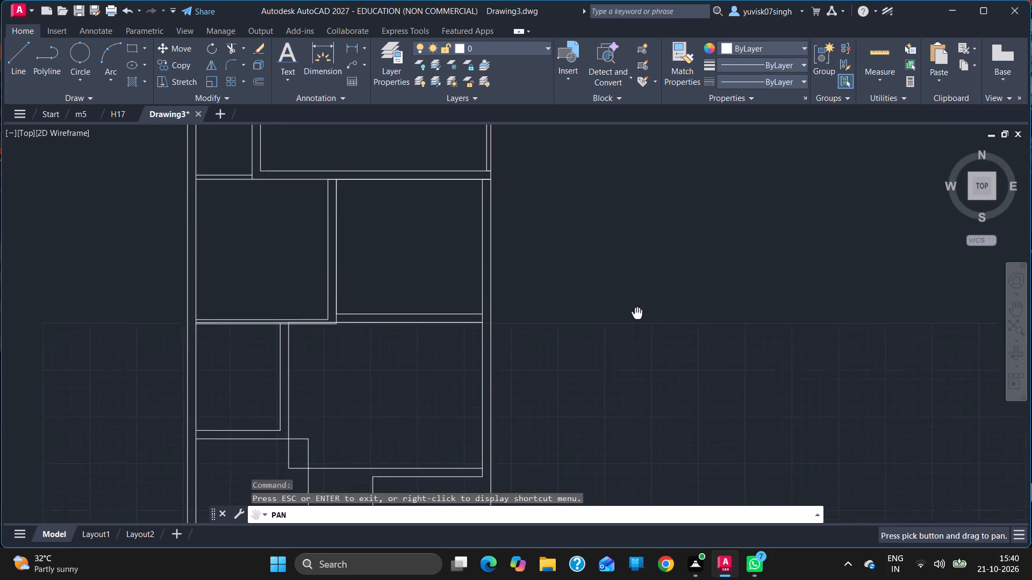
left_click_drag(636, 311, 632, 237)
left_click_drag(629, 299, 637, 193)
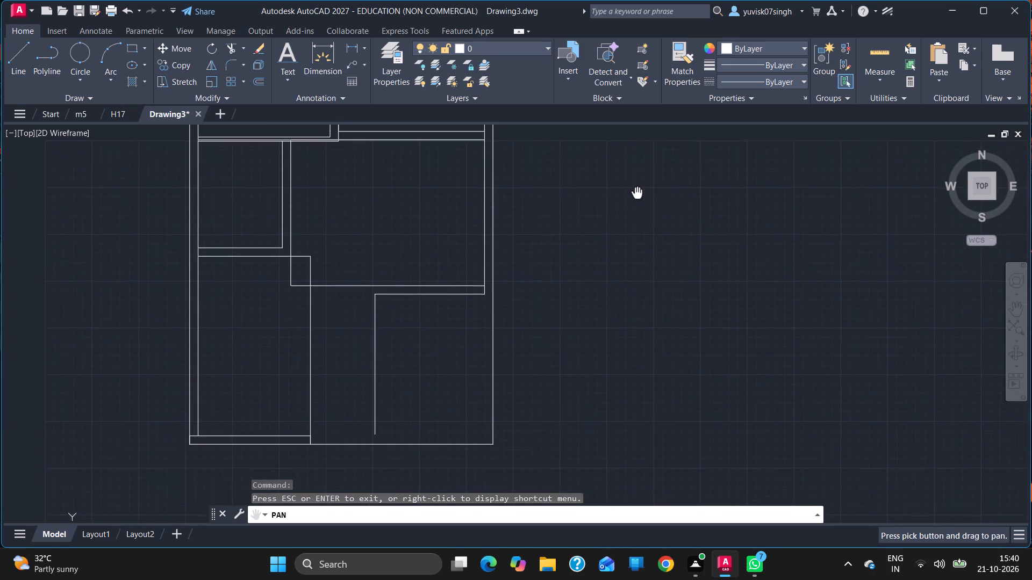
left_click_drag(637, 193, 643, 390)
left_click_drag(616, 306, 616, 472)
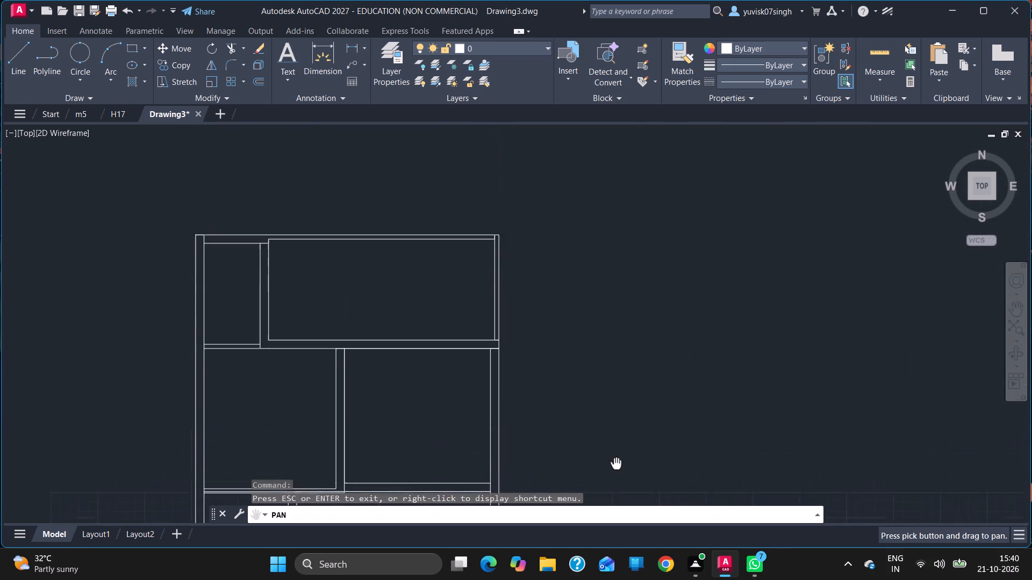
left_click_drag(616, 472, 617, 504)
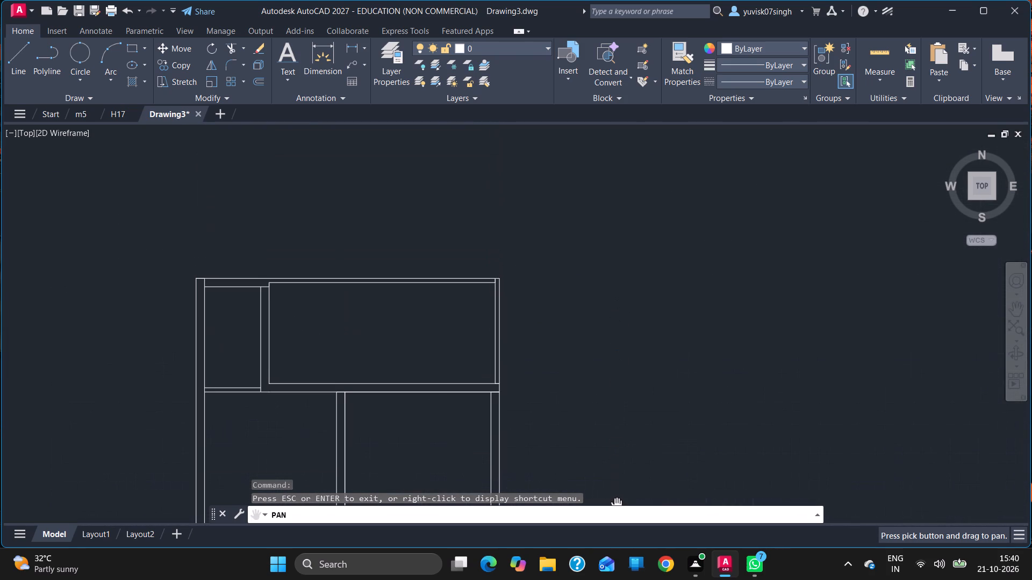
left_click_drag(617, 504, 676, 417)
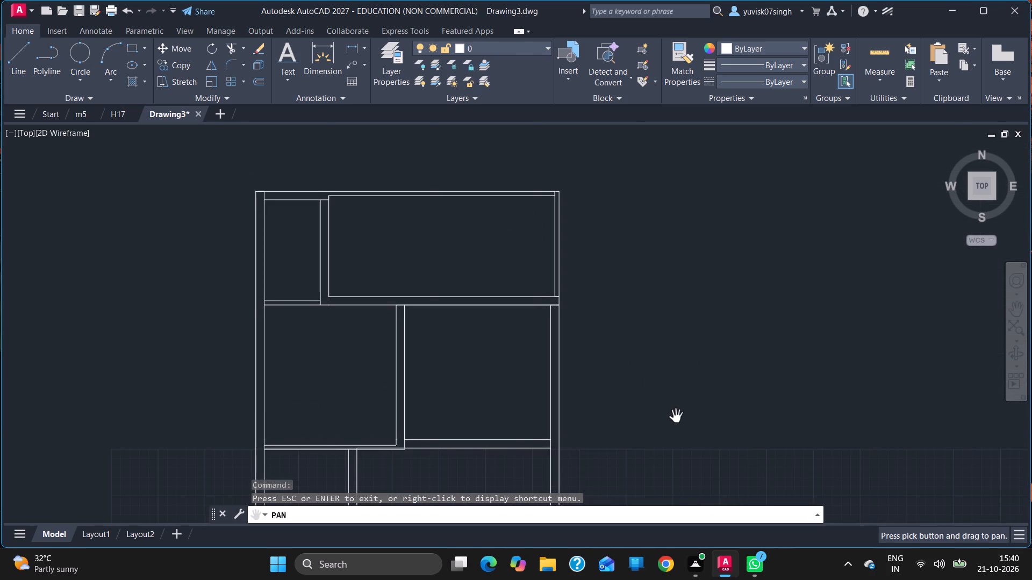
key("Escape")
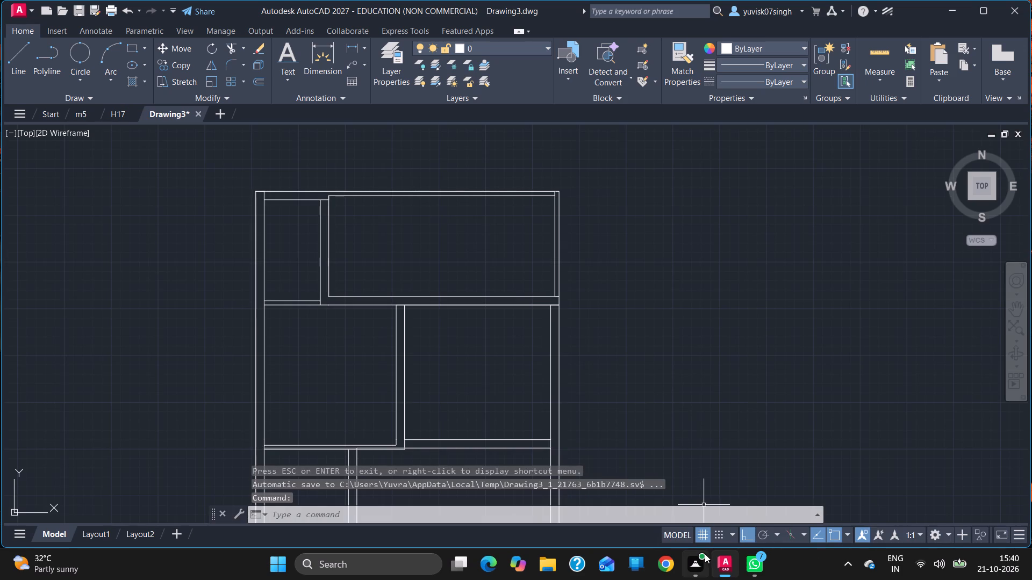
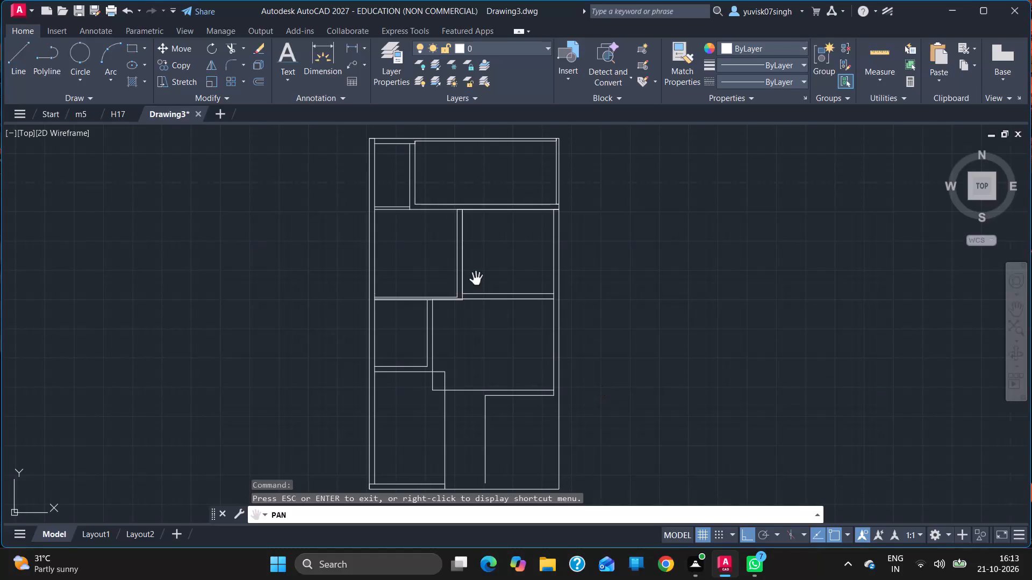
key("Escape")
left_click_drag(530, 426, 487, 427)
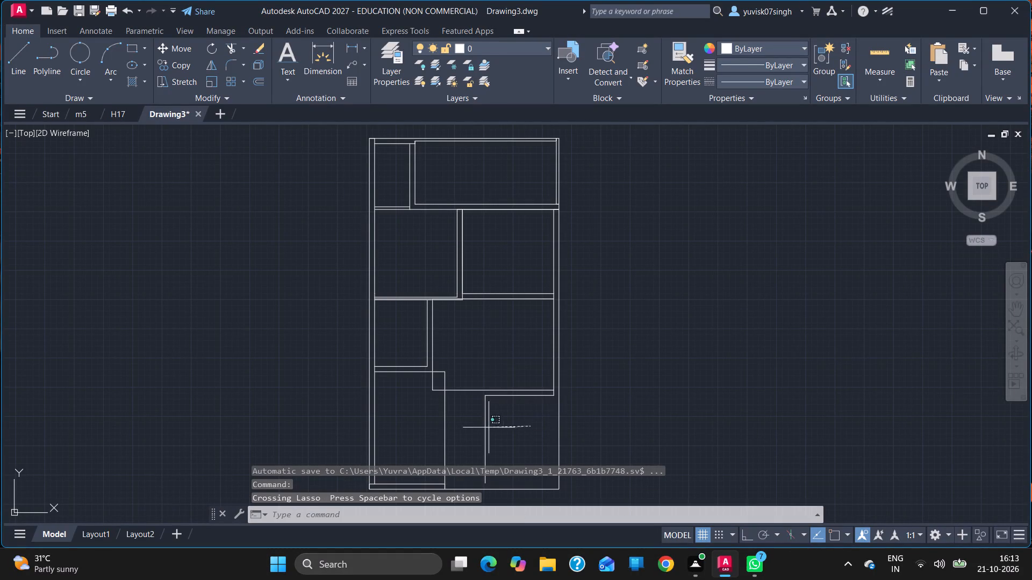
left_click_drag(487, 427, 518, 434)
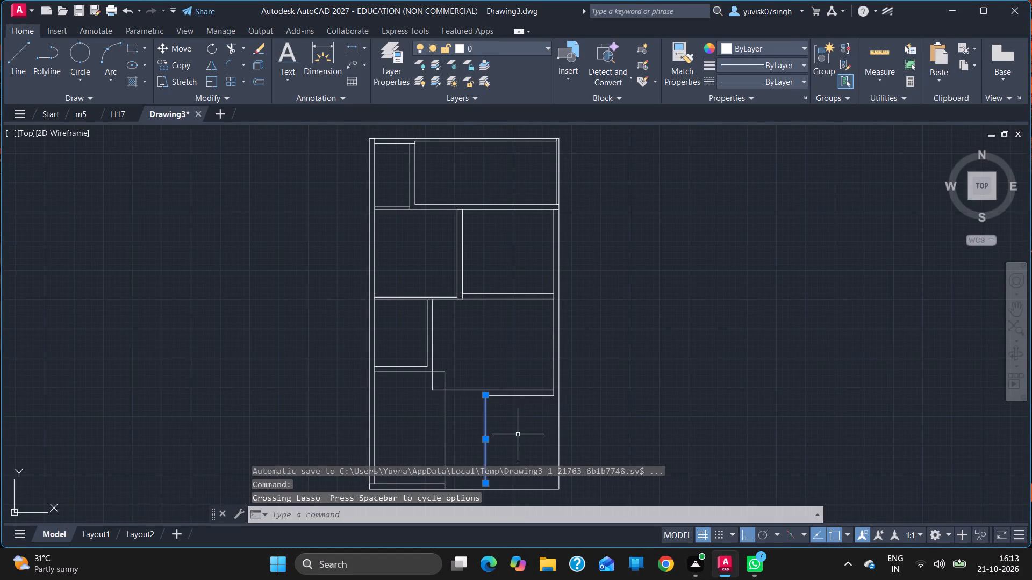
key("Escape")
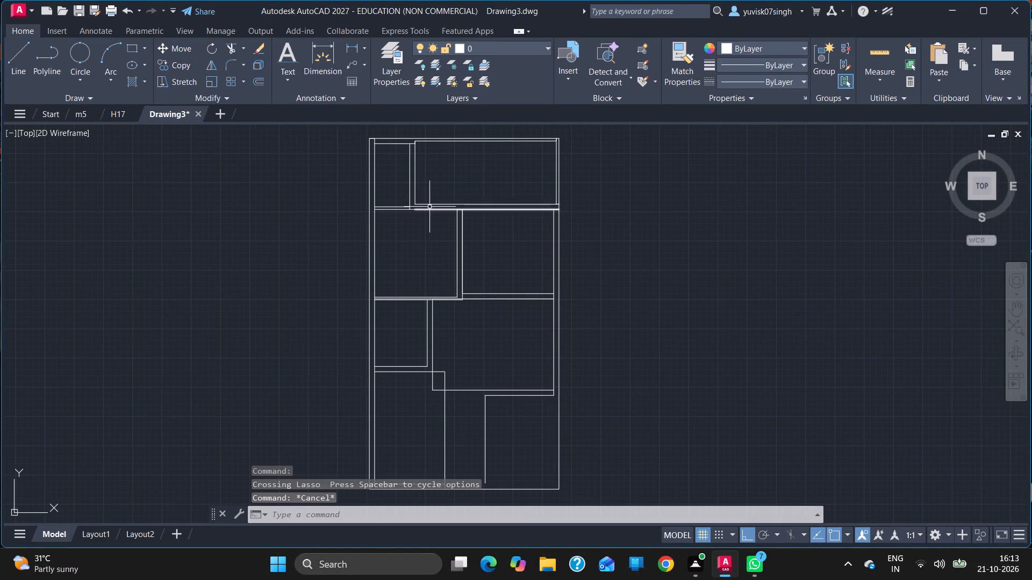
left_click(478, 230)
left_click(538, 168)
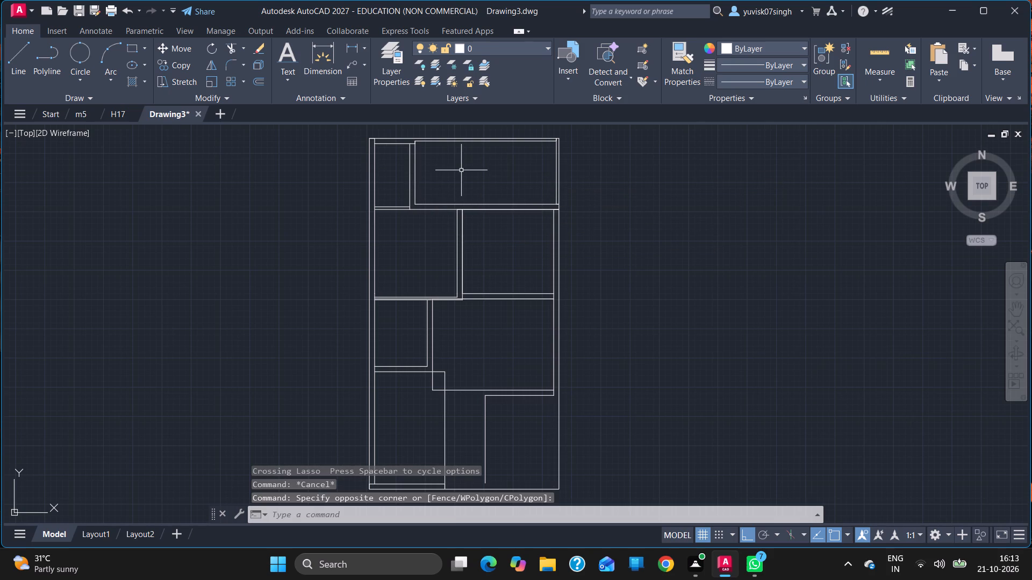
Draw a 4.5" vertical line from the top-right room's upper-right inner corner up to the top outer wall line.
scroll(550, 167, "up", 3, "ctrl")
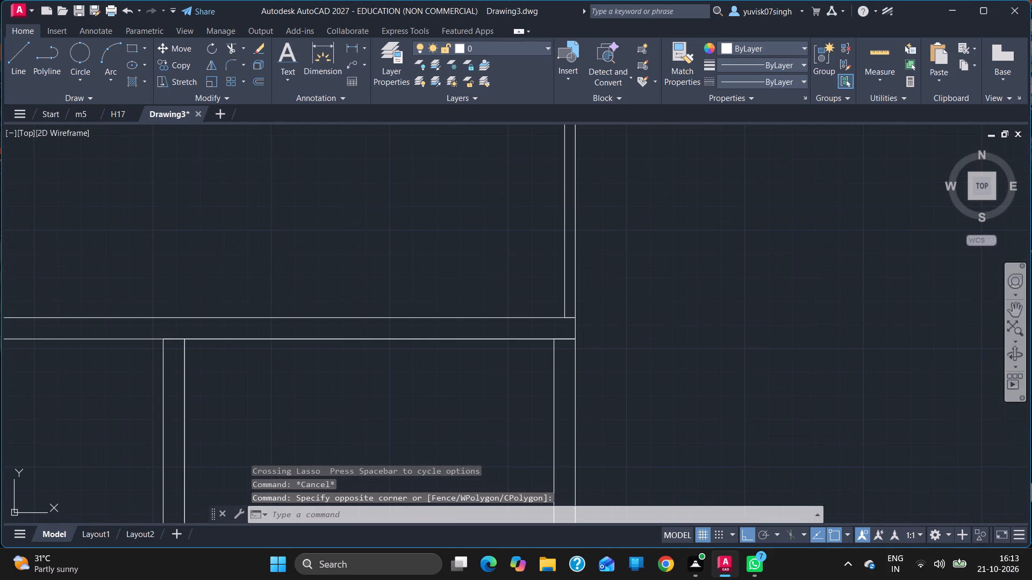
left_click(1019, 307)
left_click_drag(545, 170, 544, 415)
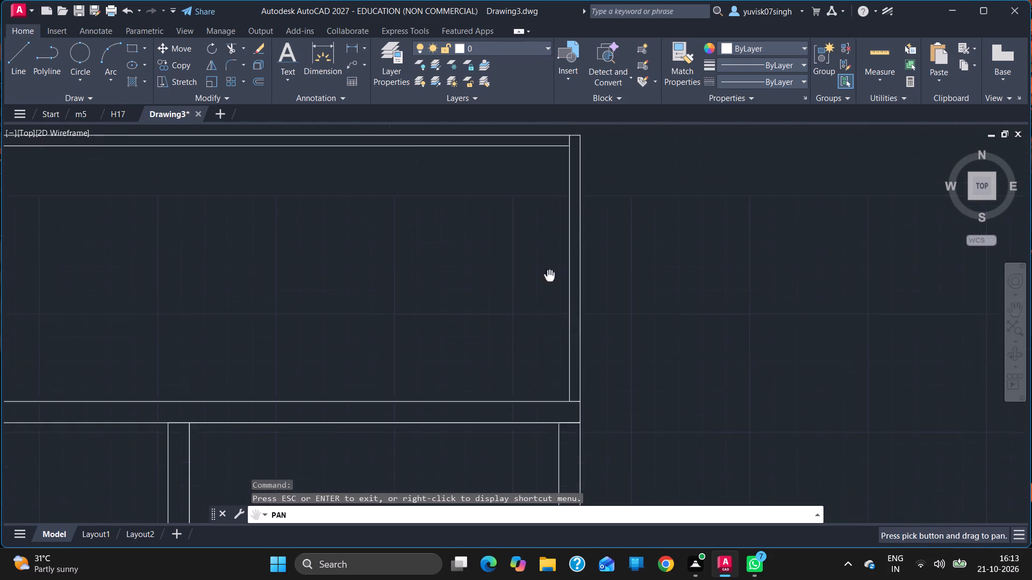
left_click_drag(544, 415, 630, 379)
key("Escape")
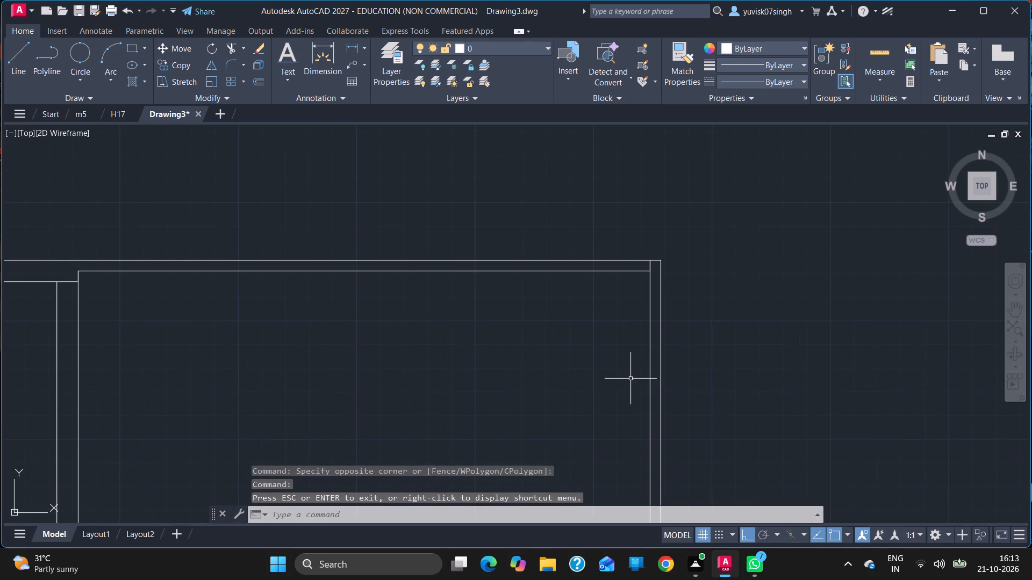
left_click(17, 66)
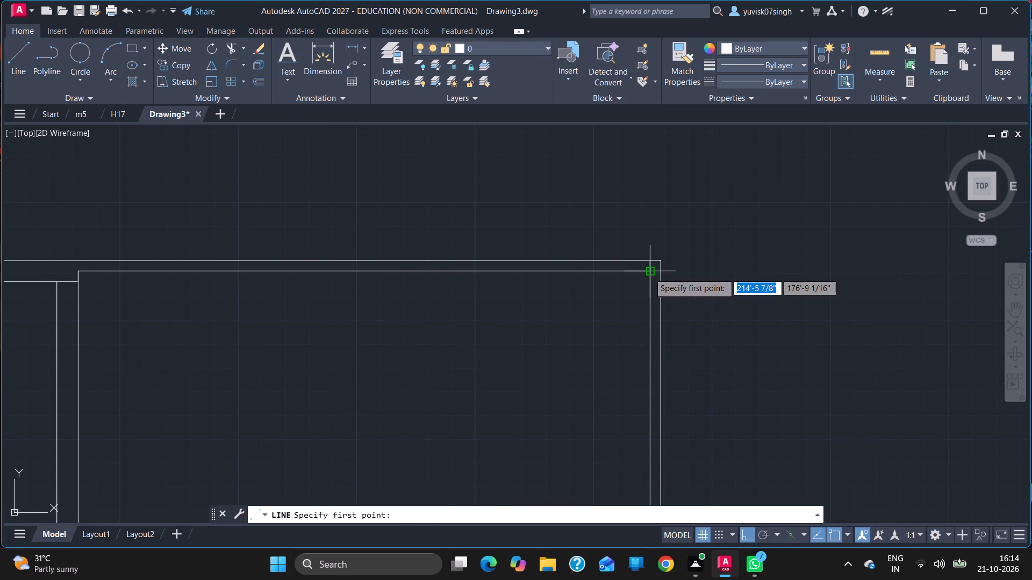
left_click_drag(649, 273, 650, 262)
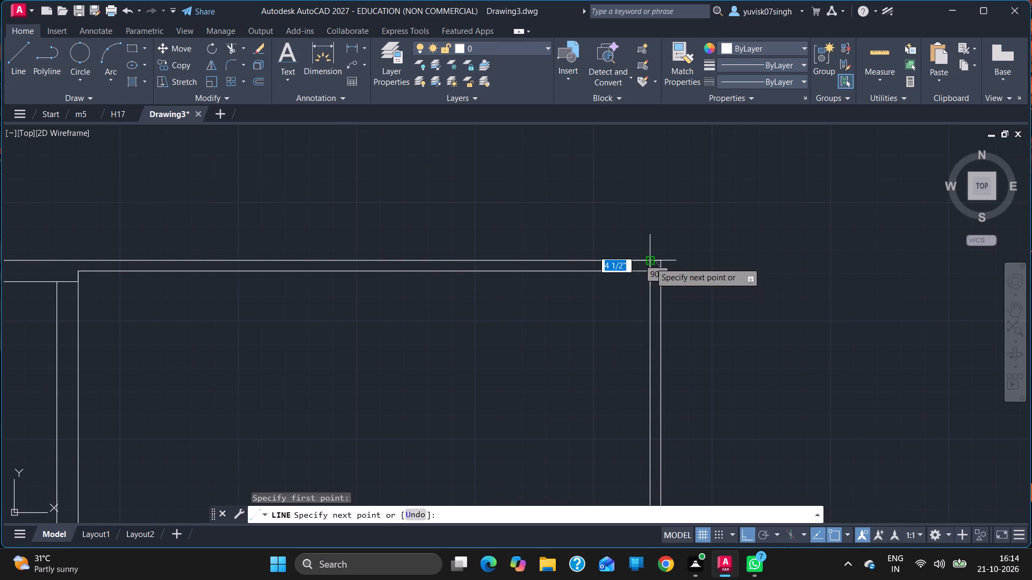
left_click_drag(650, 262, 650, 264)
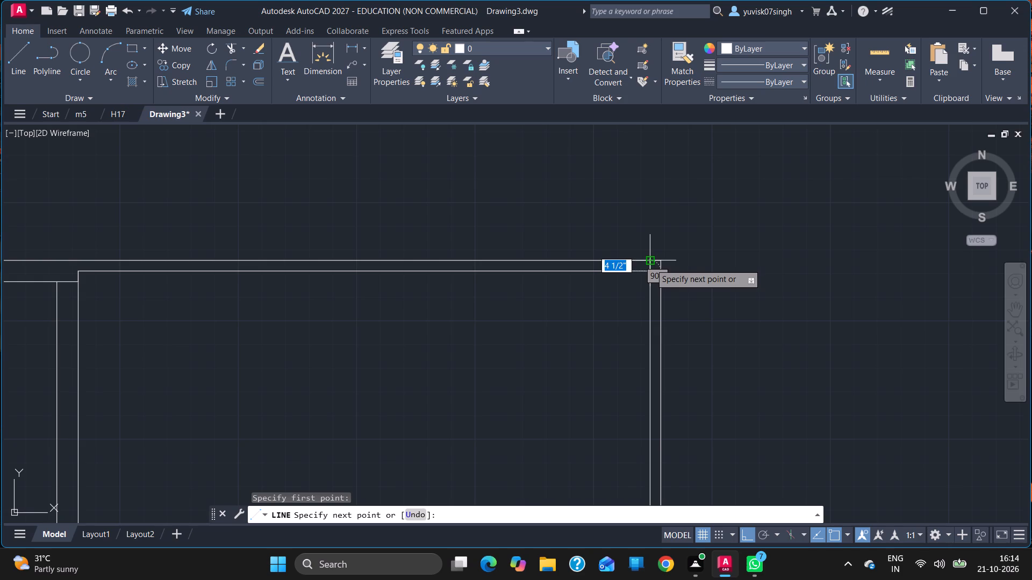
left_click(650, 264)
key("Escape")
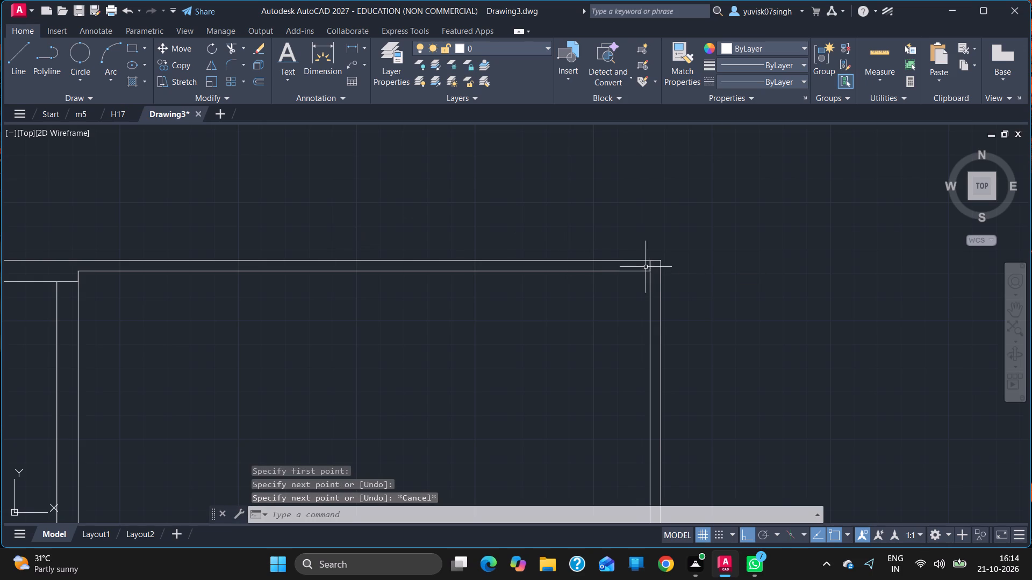
Erase the top-right room's upper and right inner wall lines and the short vertical lines at their corner.
left_click_drag(658, 277, 640, 271)
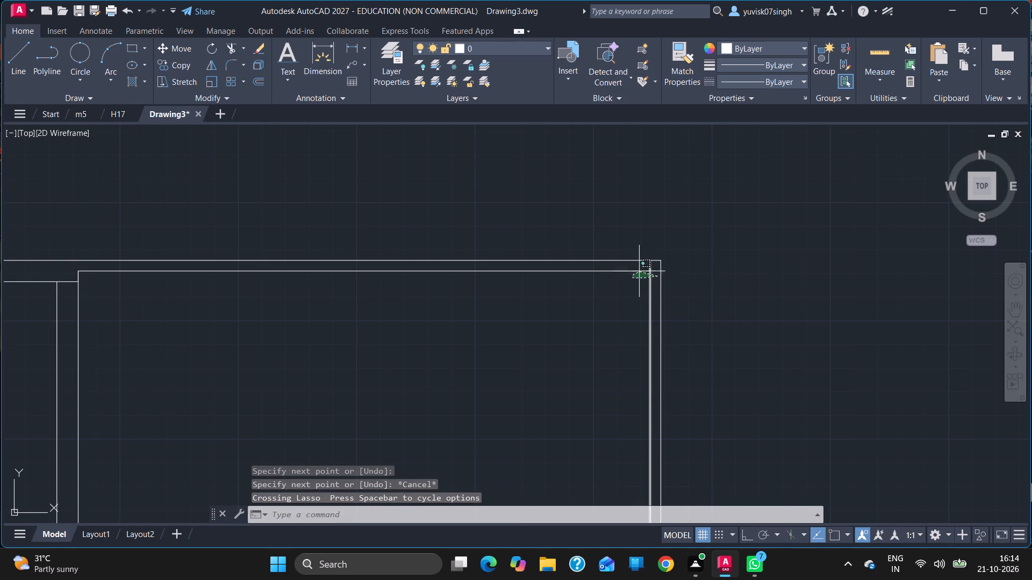
left_click_drag(640, 271, 645, 267)
key("Delete")
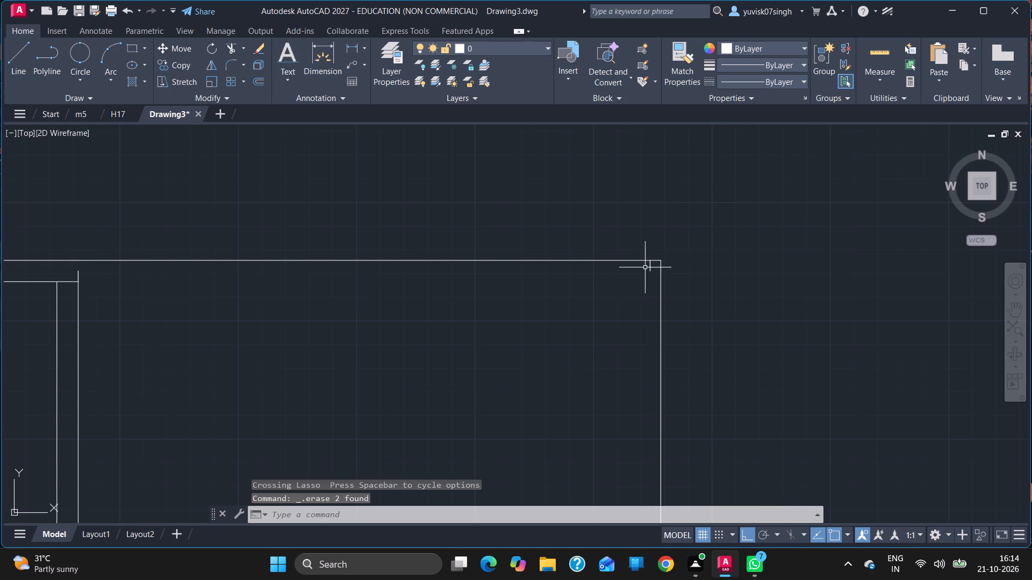
left_click(650, 268)
key("Delete")
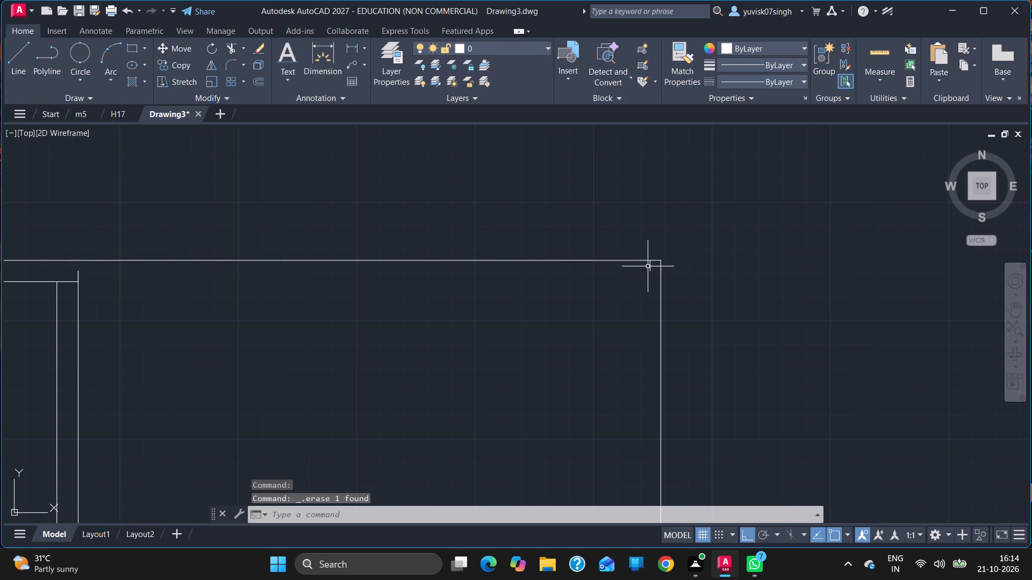
left_click(649, 267)
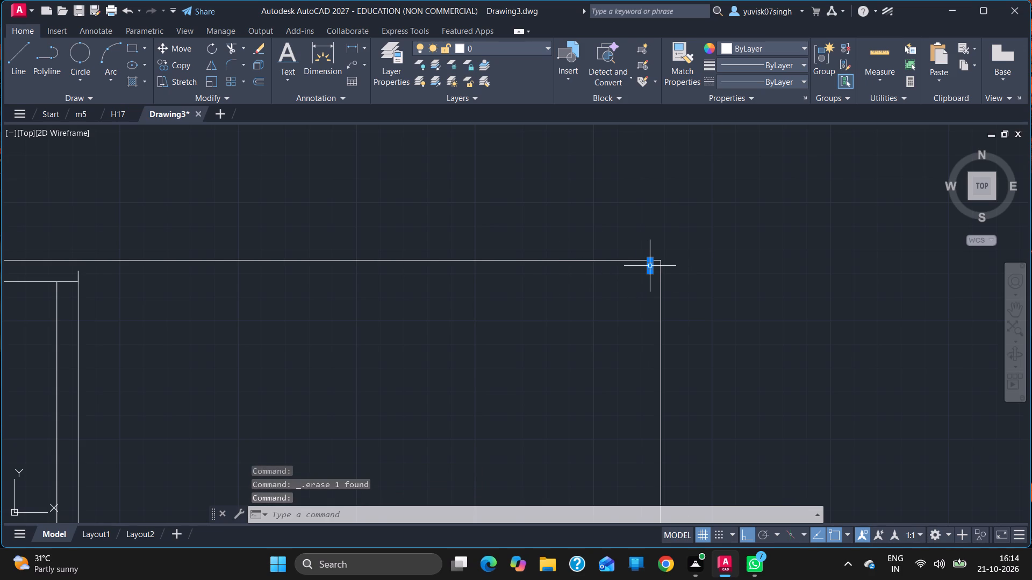
key("Delete")
From the outline's top-right corner, draw connected lines 6" leftward, 6" down, and leftward to the top-right room's left wall line.
left_click(10, 46)
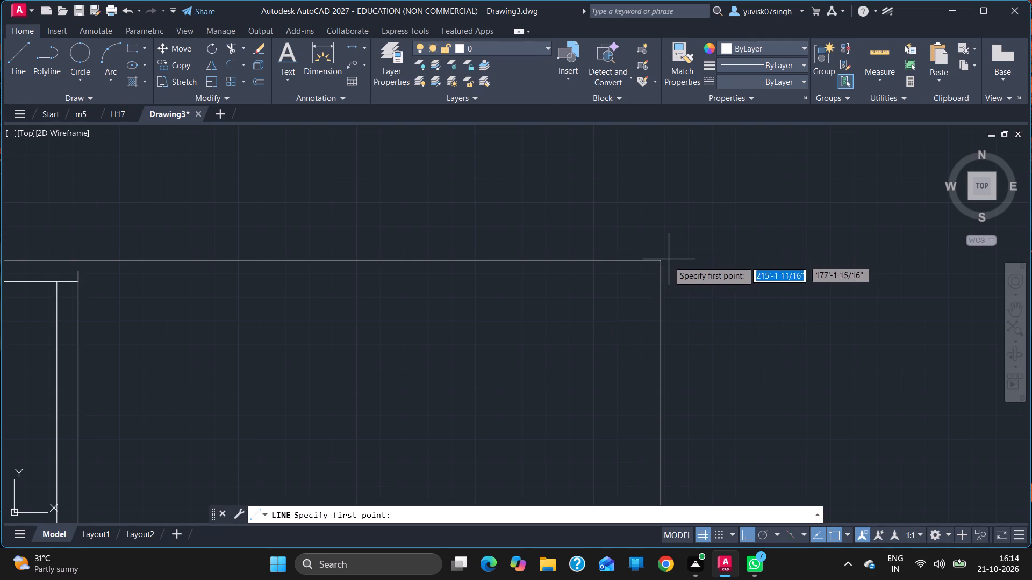
left_click_drag(662, 260, 629, 260)
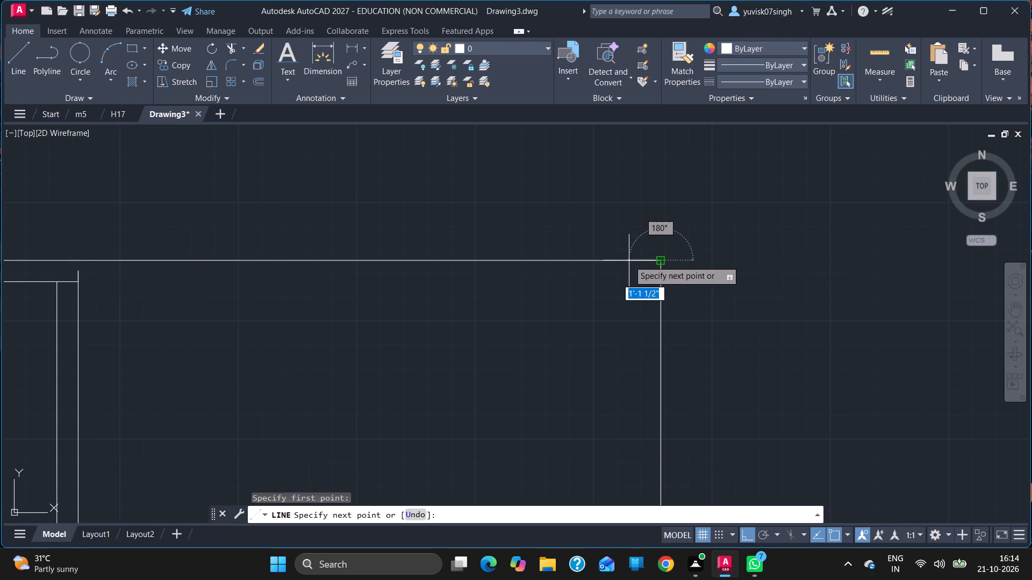
key("6")
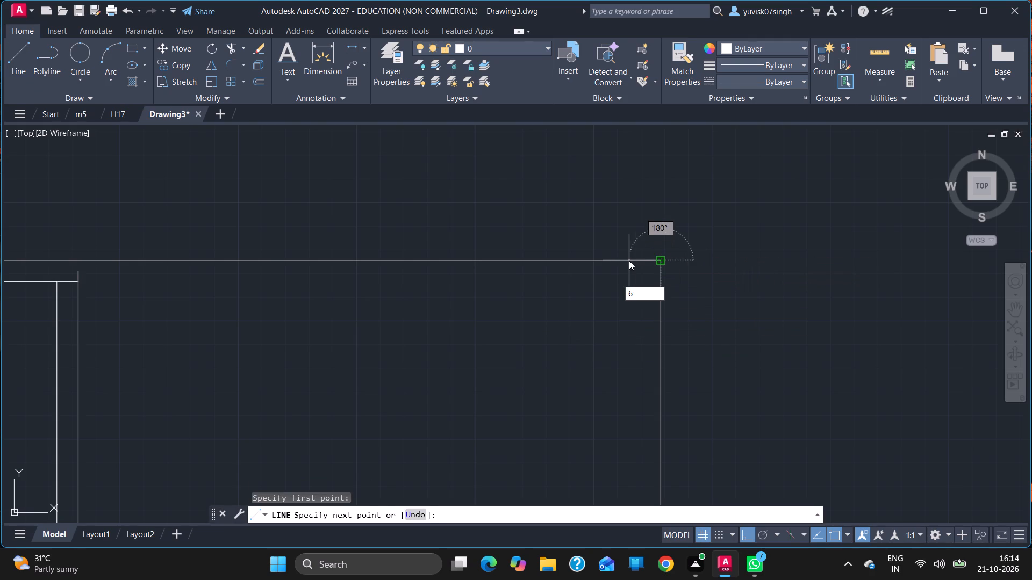
key("Return")
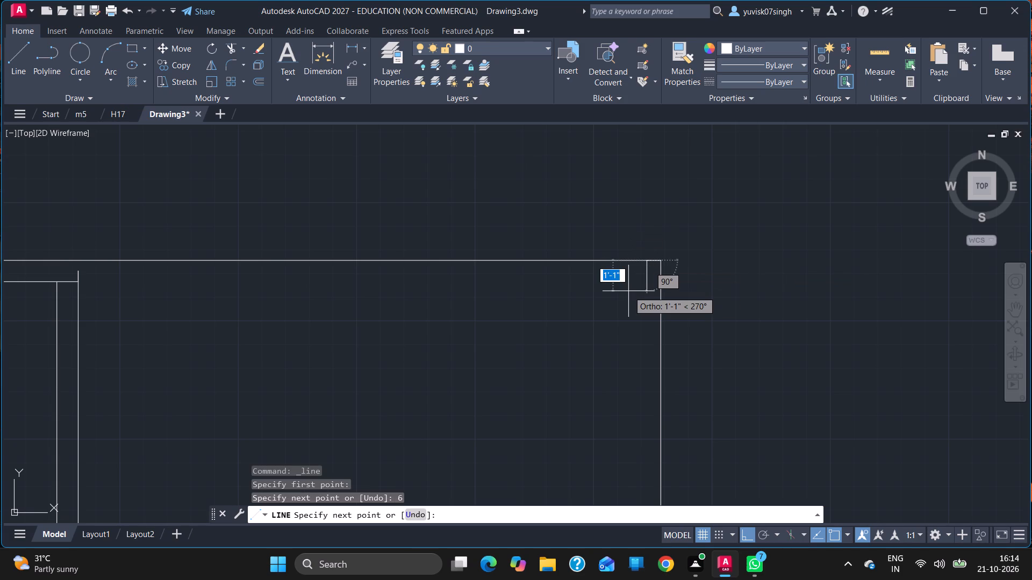
key("6")
key("Return")
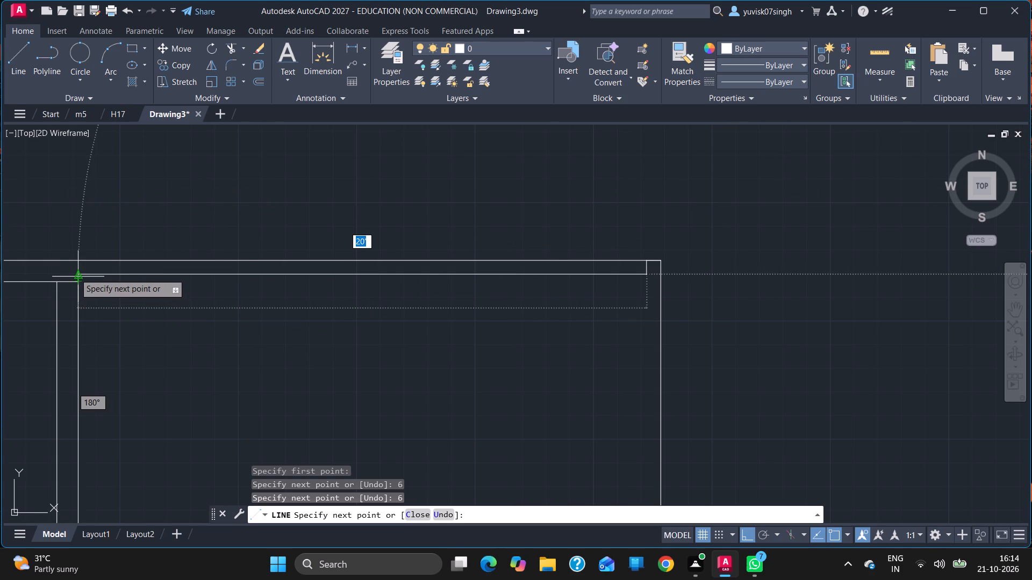
scroll(75, 273, "up", 4, "ctrl")
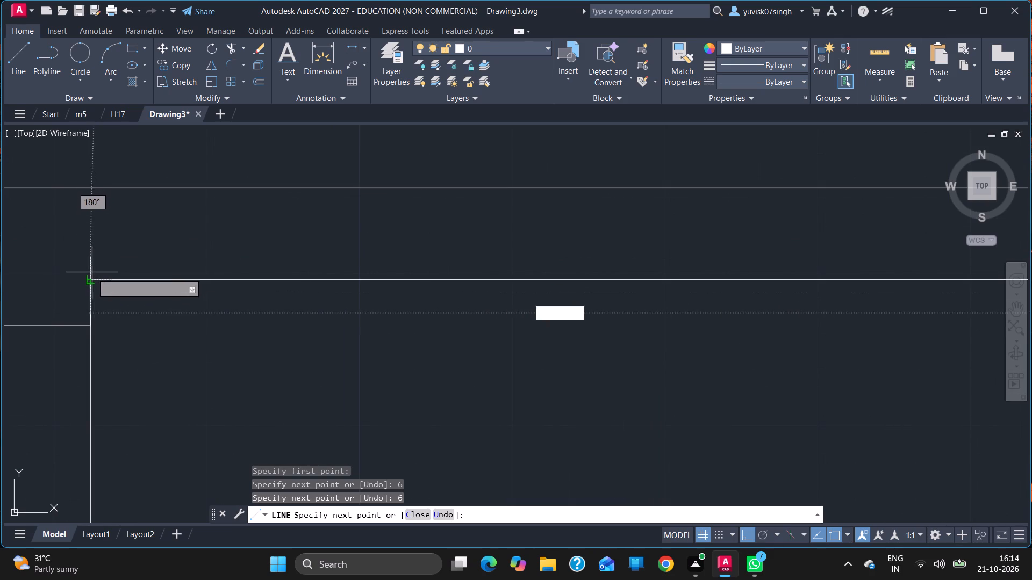
left_click(88, 280)
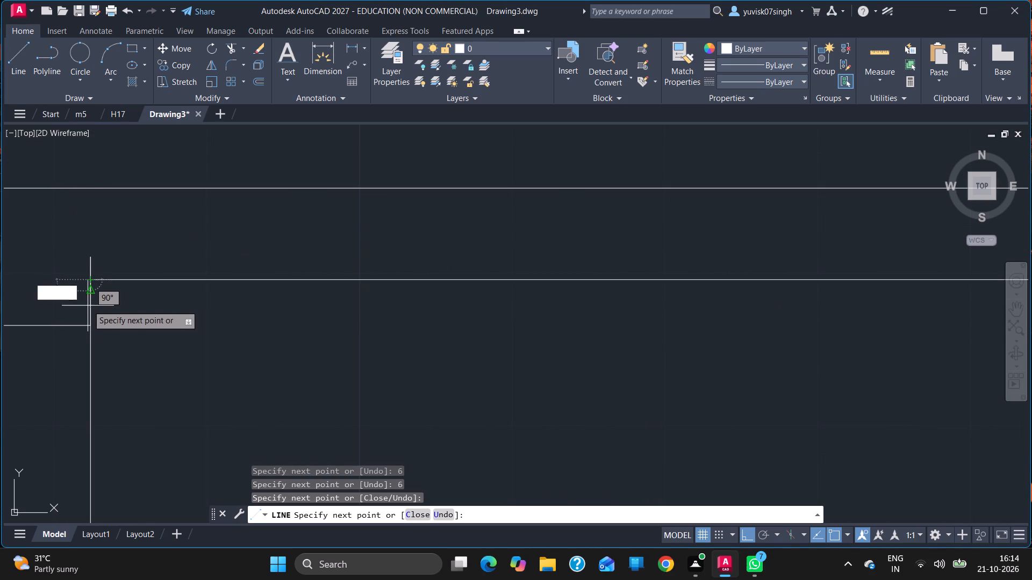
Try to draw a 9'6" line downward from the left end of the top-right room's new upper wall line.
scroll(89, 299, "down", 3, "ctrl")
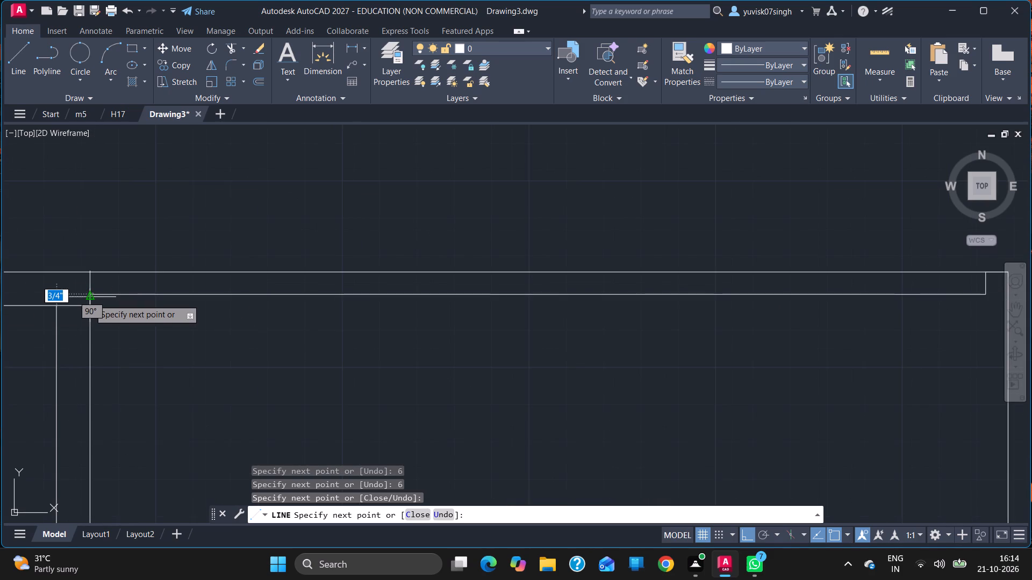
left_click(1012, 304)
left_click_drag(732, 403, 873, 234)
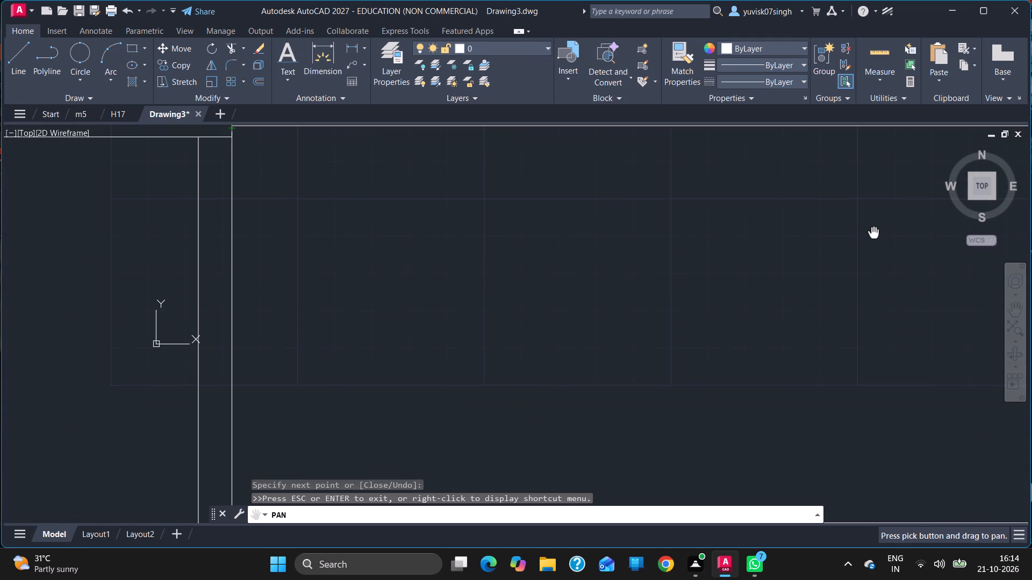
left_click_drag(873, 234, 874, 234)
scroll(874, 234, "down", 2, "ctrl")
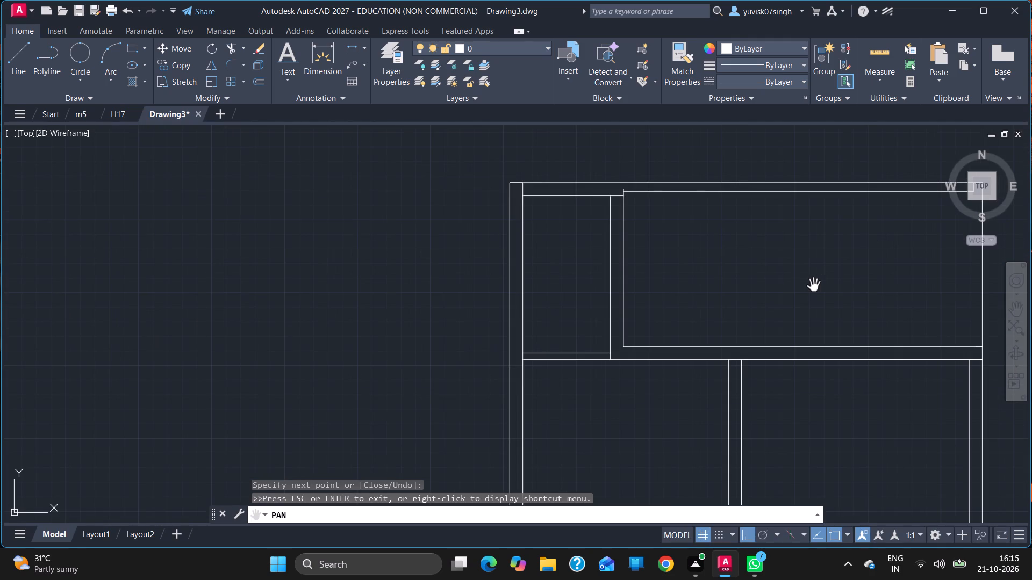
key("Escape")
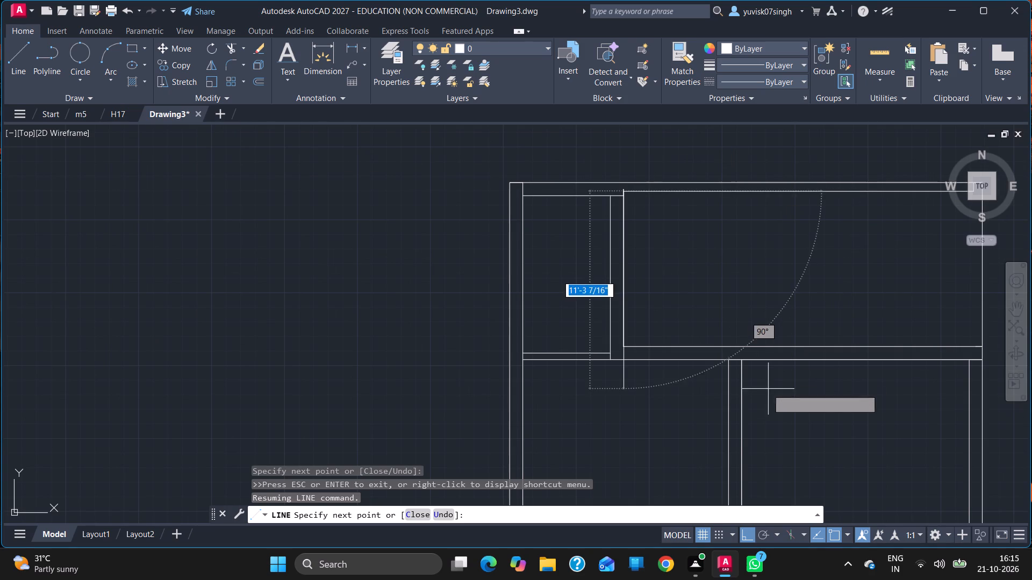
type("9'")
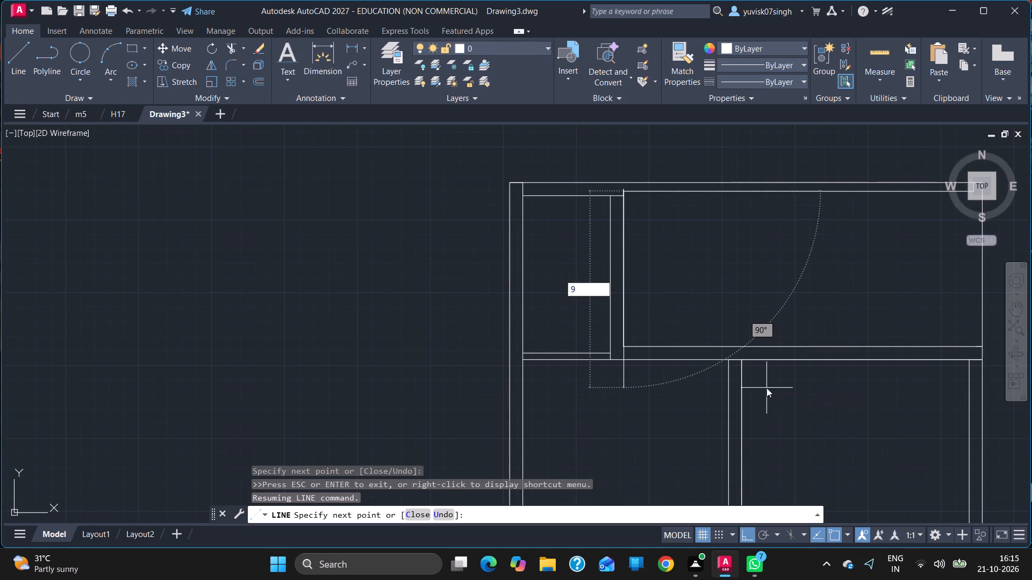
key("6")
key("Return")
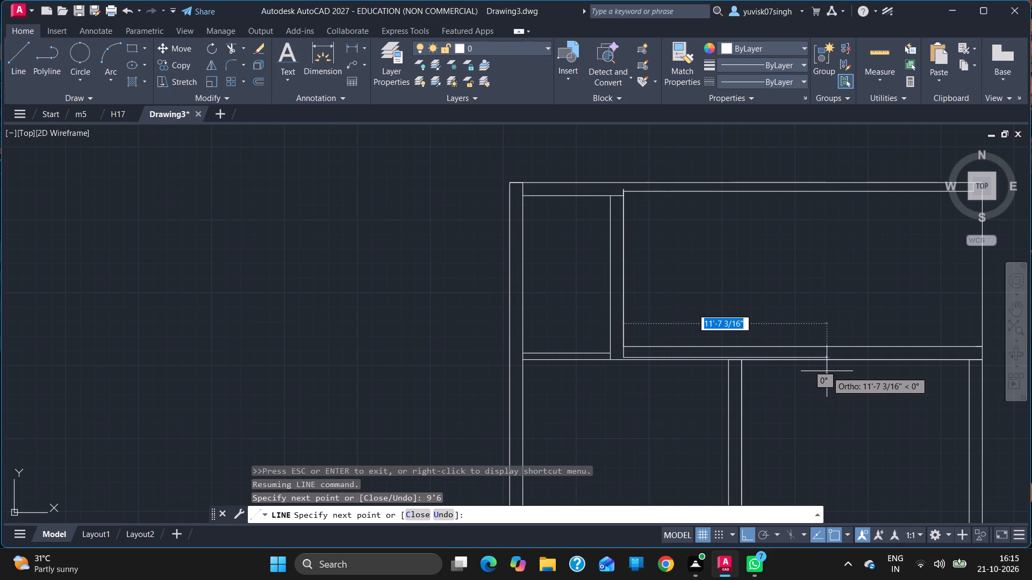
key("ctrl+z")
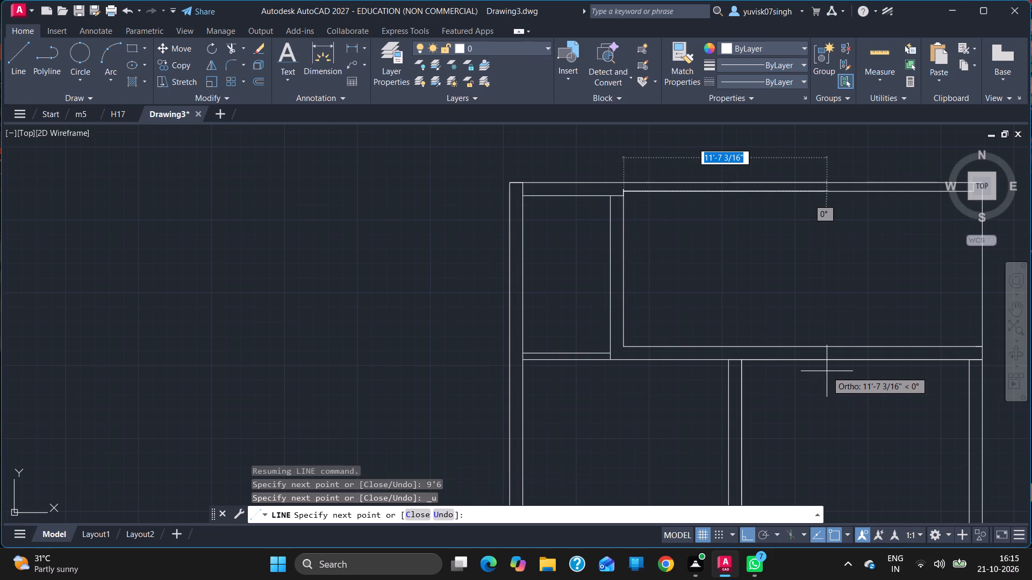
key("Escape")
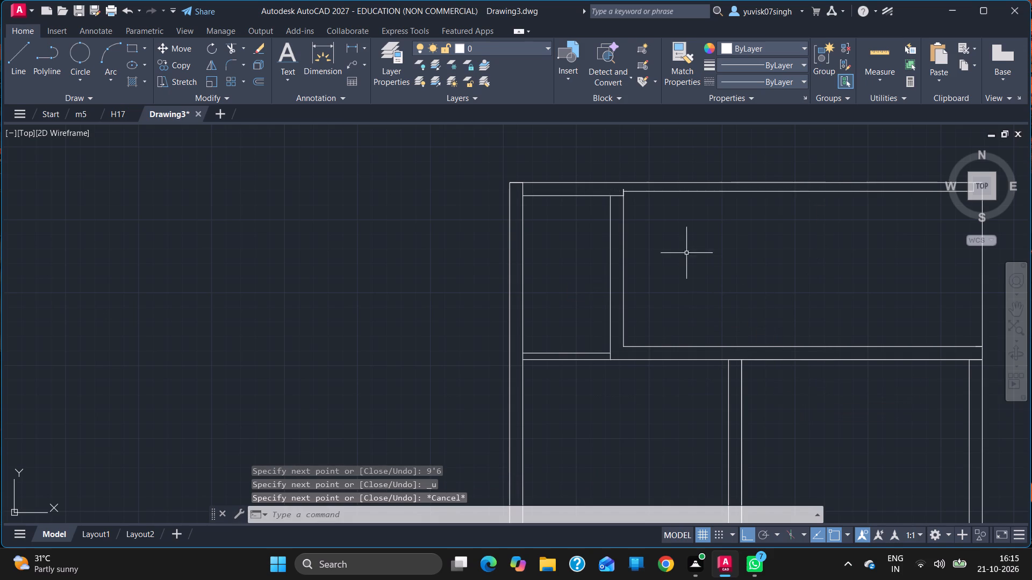
Trim the short vertical line between the top outer wall line and the top-left room's upper-left inner corner.
scroll(673, 241, "left", 1)
type("TR")
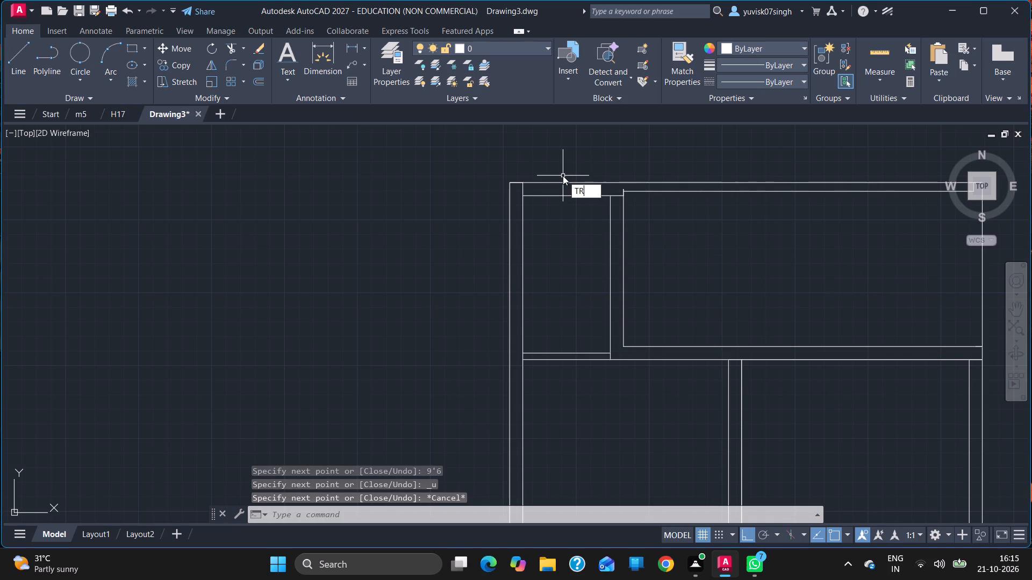
key("Return")
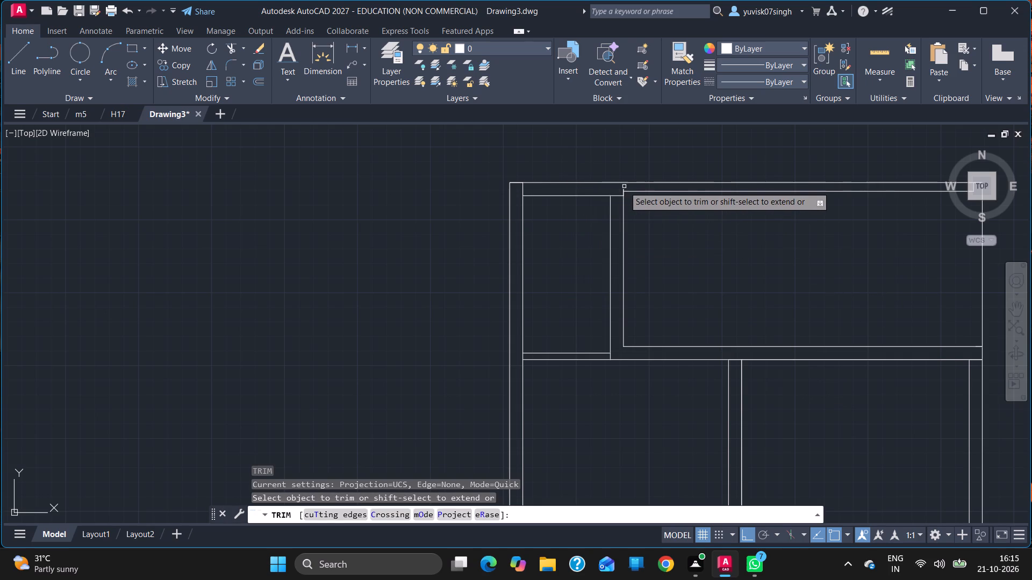
left_click(624, 189)
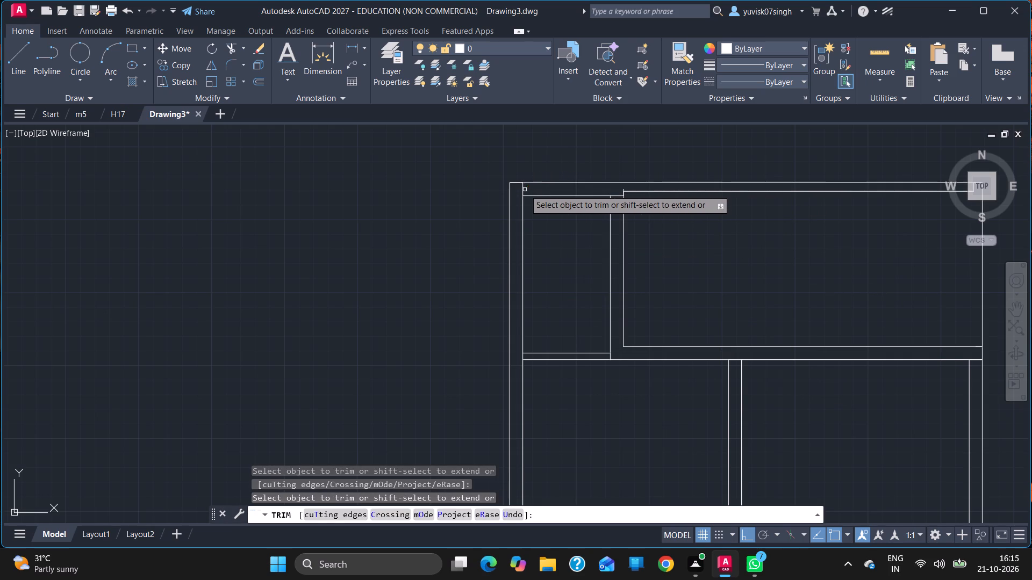
left_click(521, 189)
left_click(518, 183)
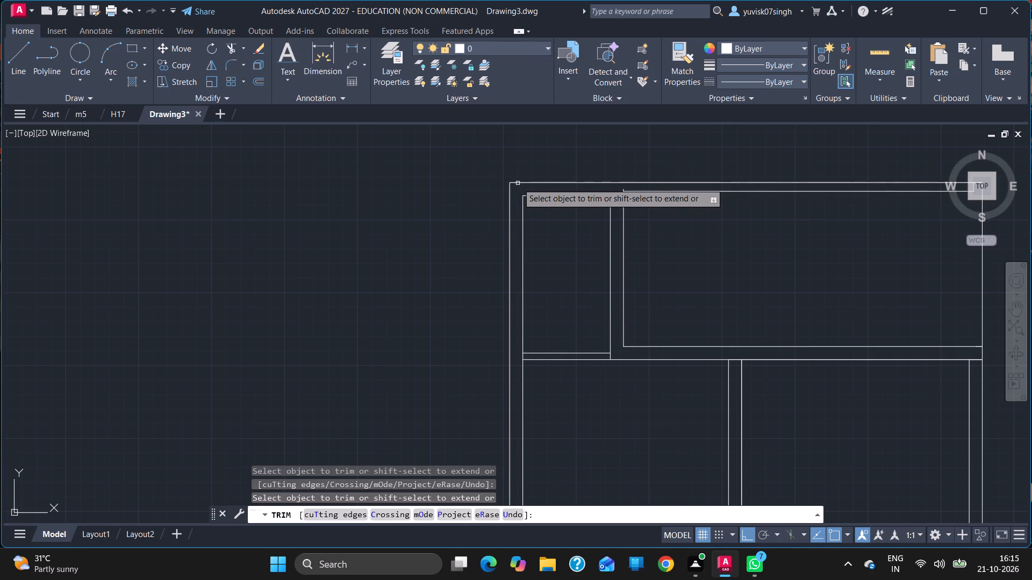
key("Escape")
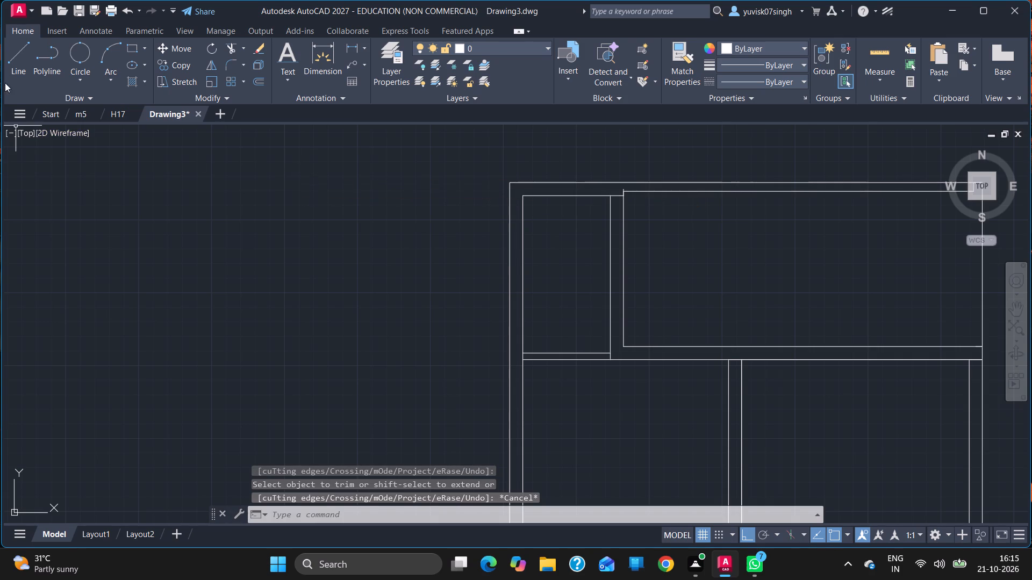
From the top-left room's upper-left inner corner, draw connected lines 9' down, 6" down, 5' rightward, and up to the room's lower-right corner.
left_click(10, 78)
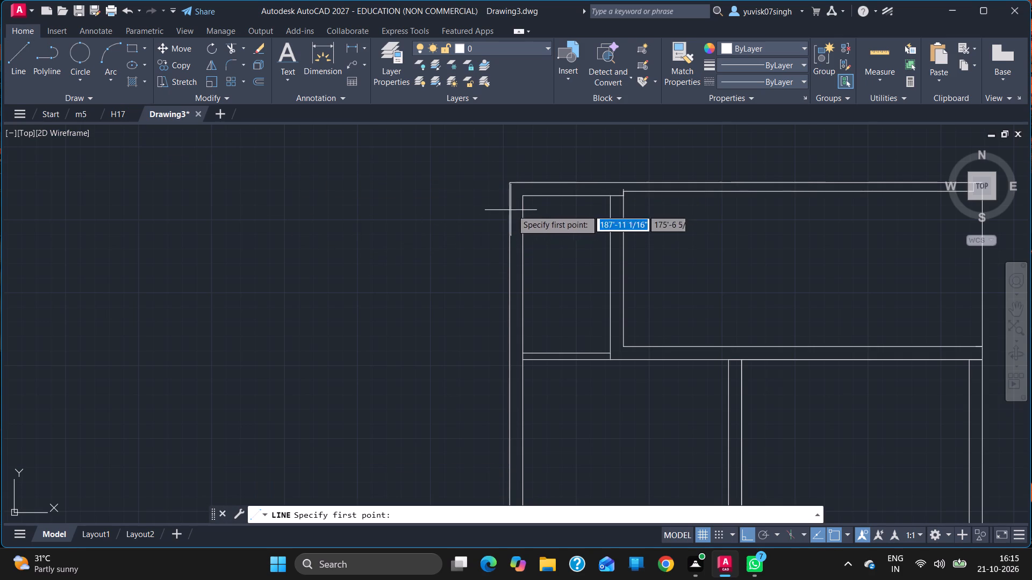
left_click_drag(522, 197, 513, 197)
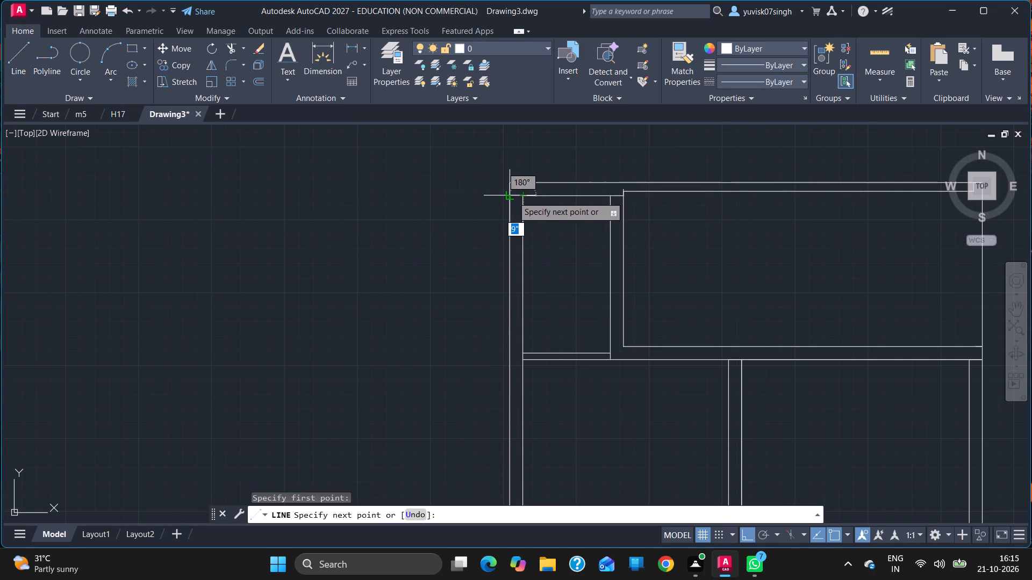
left_click_drag(513, 197, 524, 183)
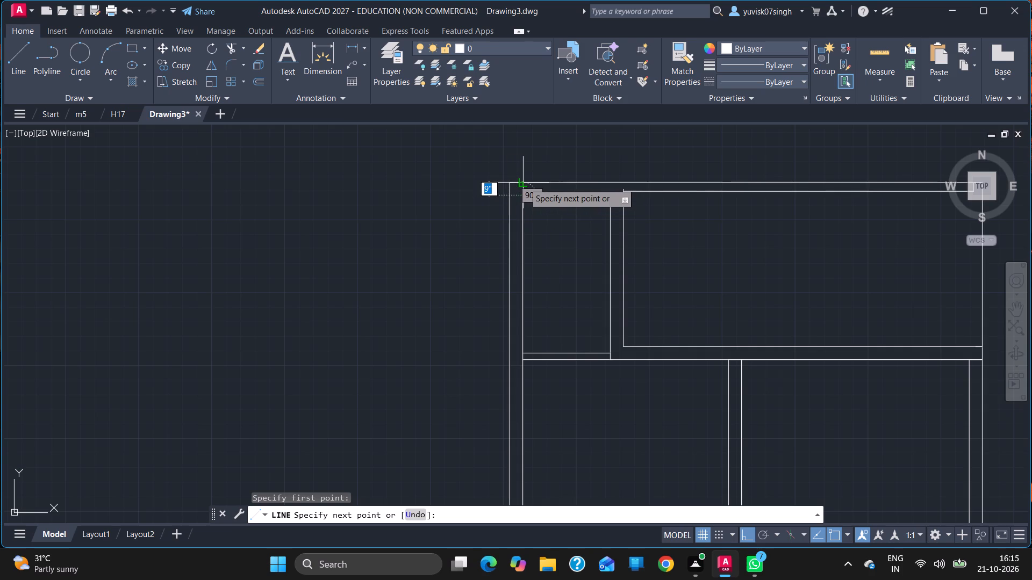
left_click_drag(524, 183, 612, 197)
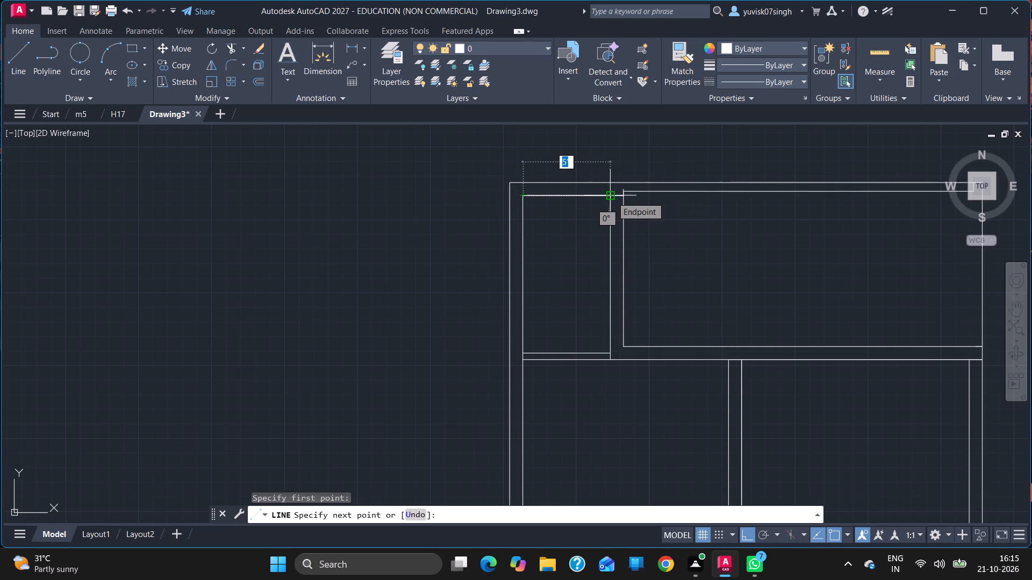
left_click(524, 352)
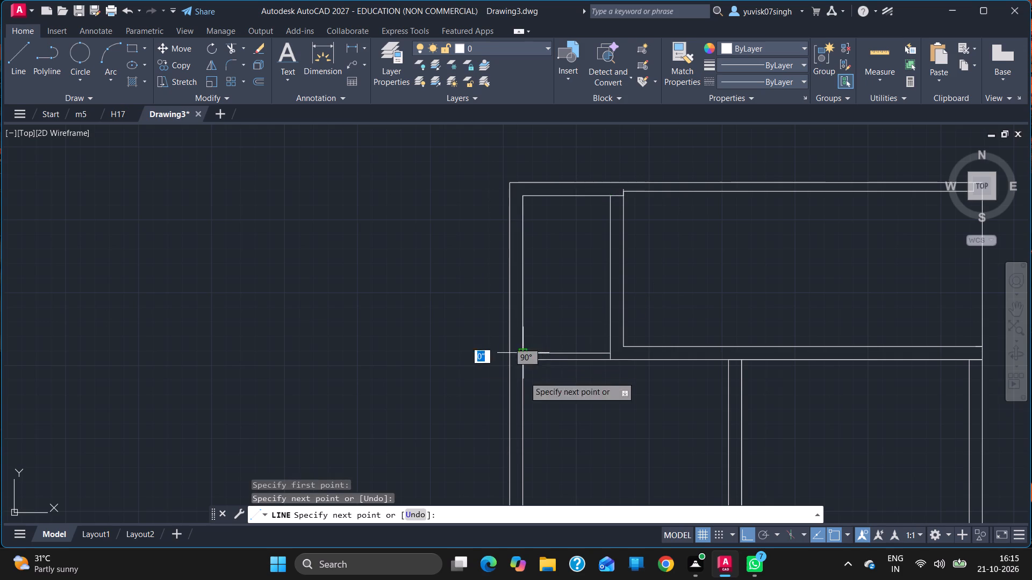
key("6")
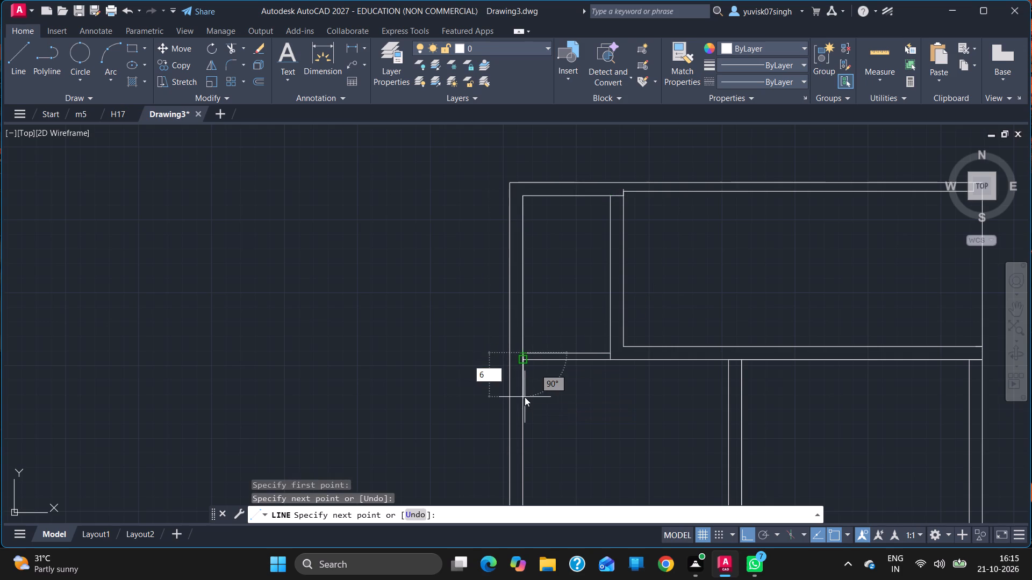
key("Return")
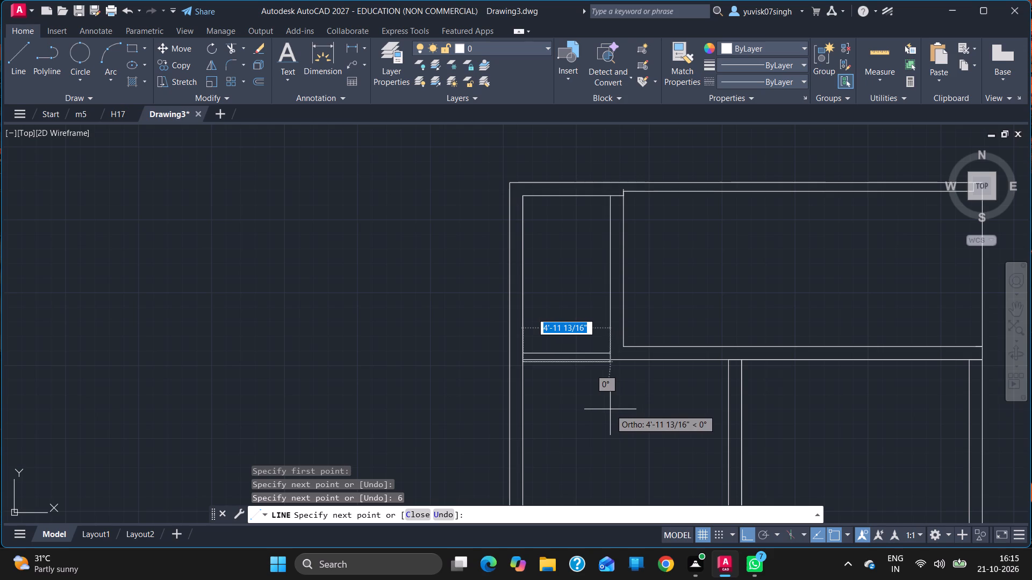
key("5")
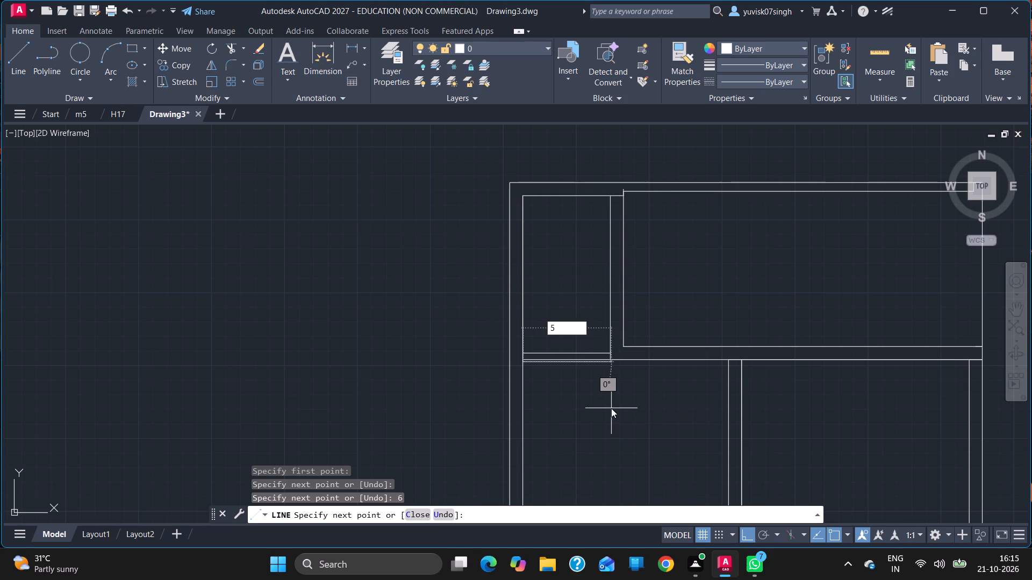
key("apostrophe")
key("Return")
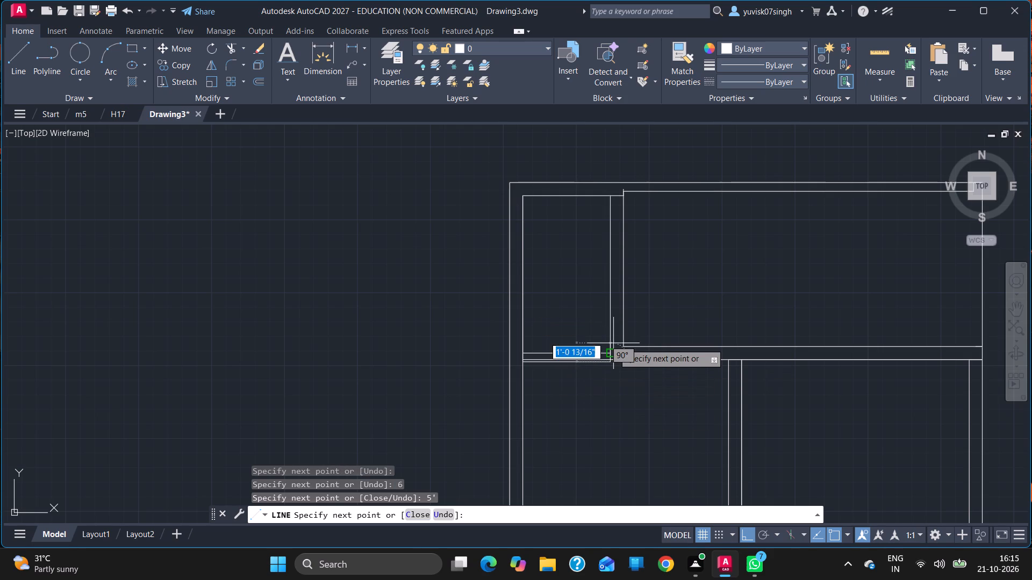
left_click(611, 350)
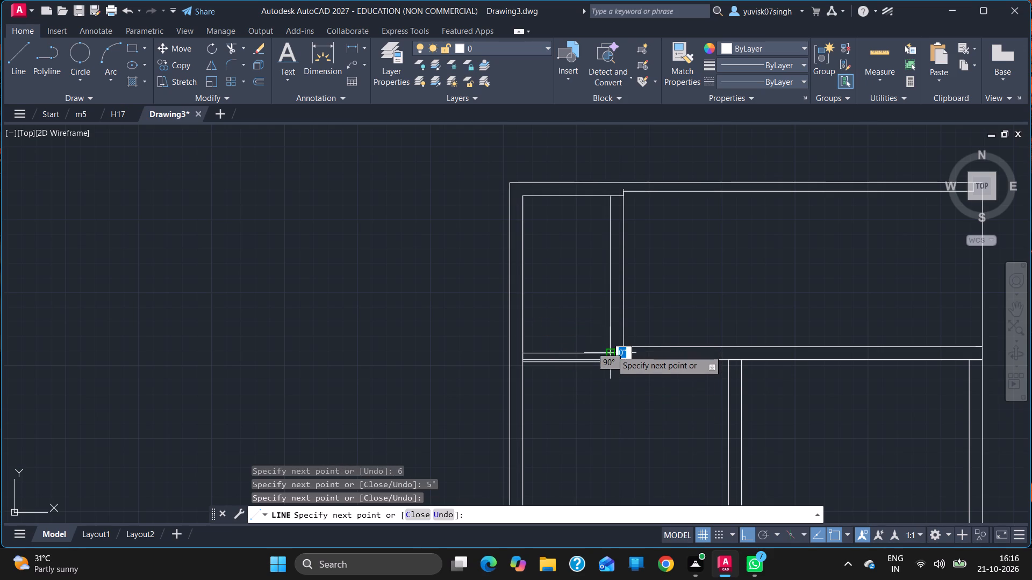
key("Escape")
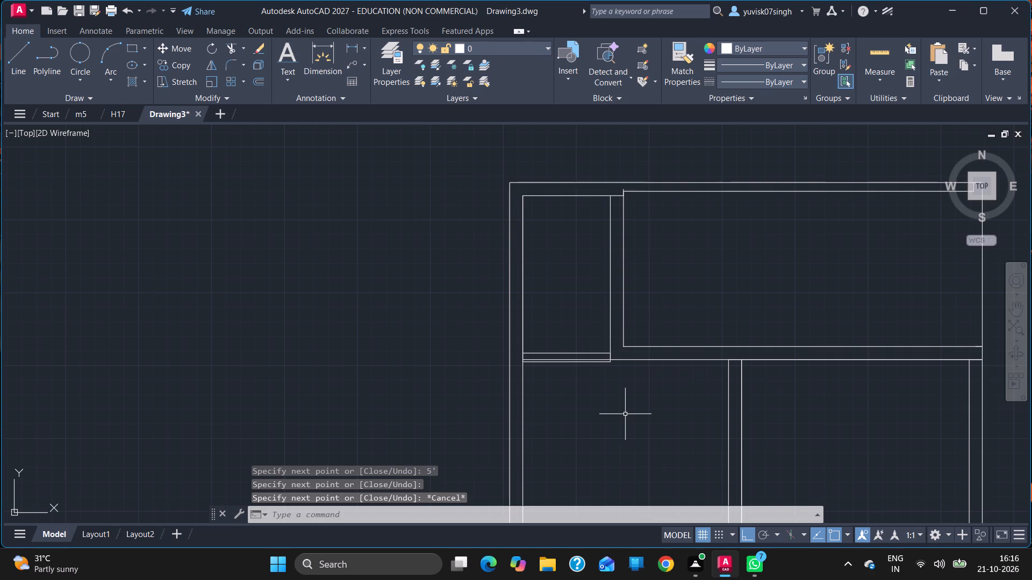
Trim the old horizontal wall line just above the top-left room's new bottom line, from the left inner wall line to the middle partition.
scroll(625, 413, "up", 1, "ctrl")
type("TR")
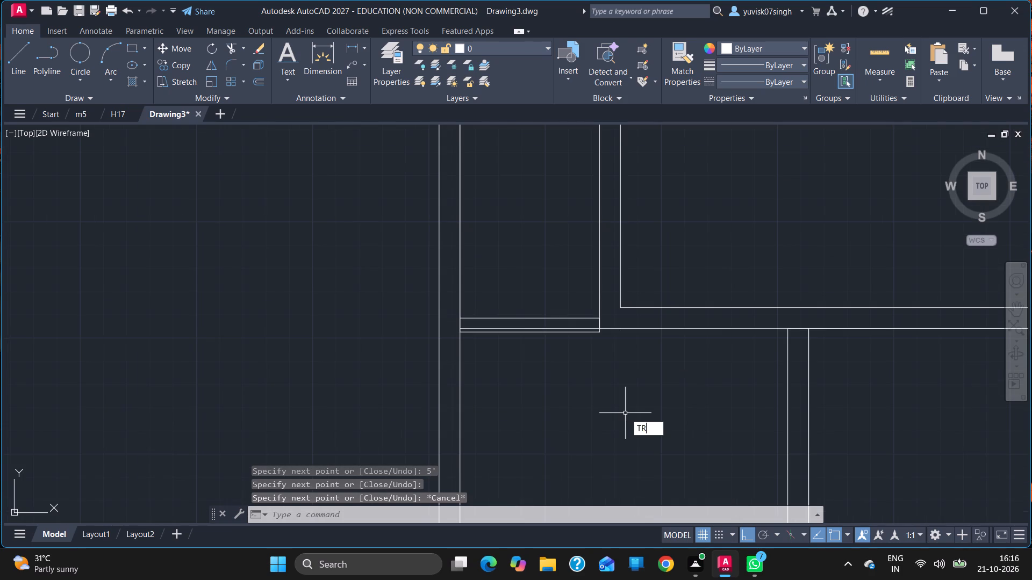
key("Return")
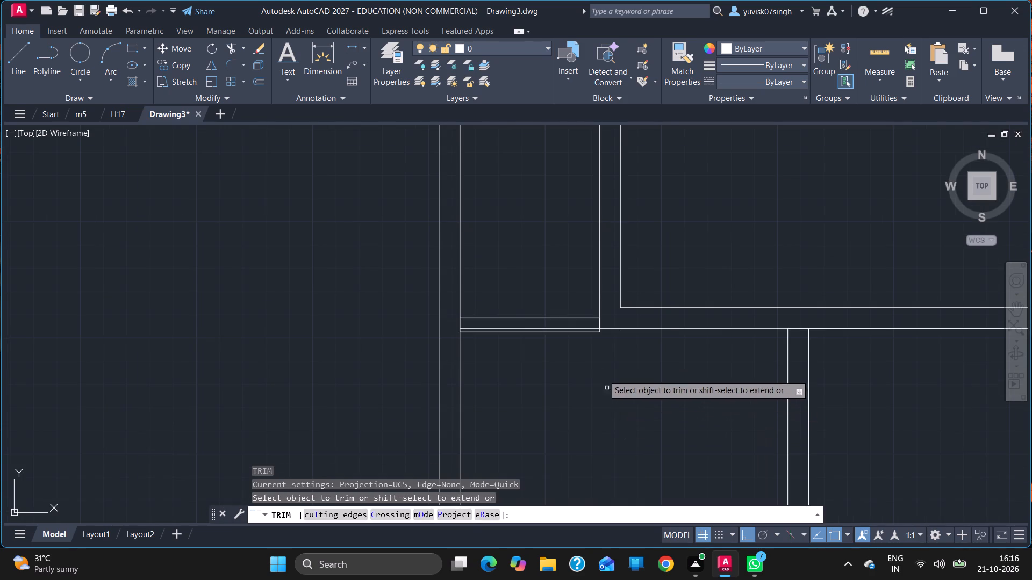
left_click(568, 329)
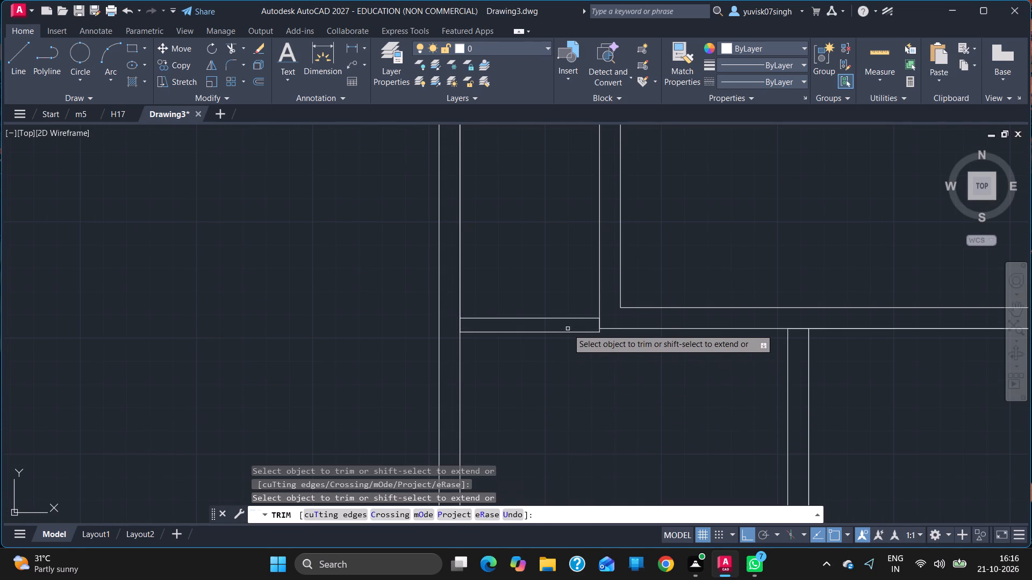
left_click(641, 328)
left_click_drag(641, 328, 631, 328)
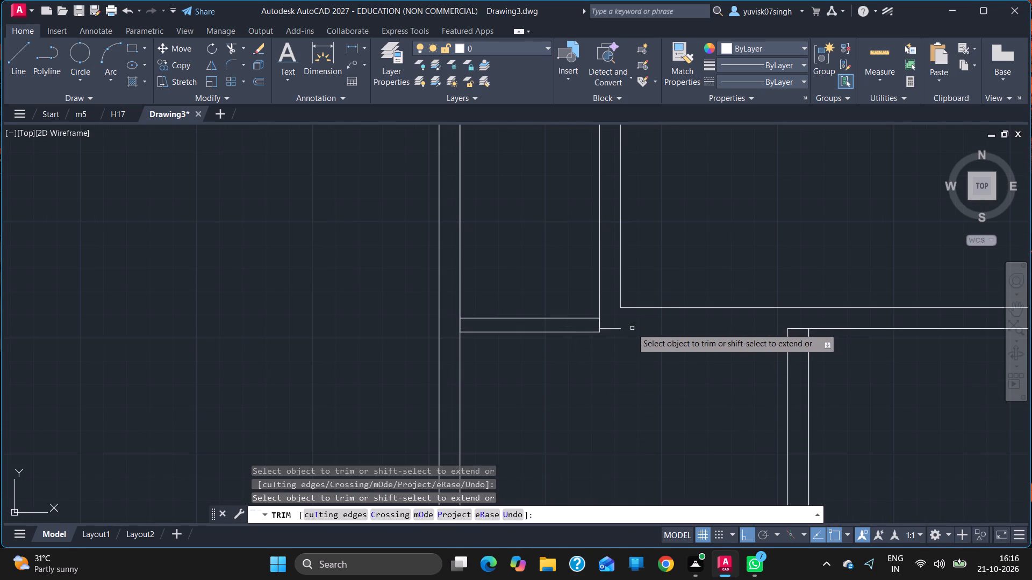
left_click_drag(631, 328, 620, 328)
left_click(620, 328)
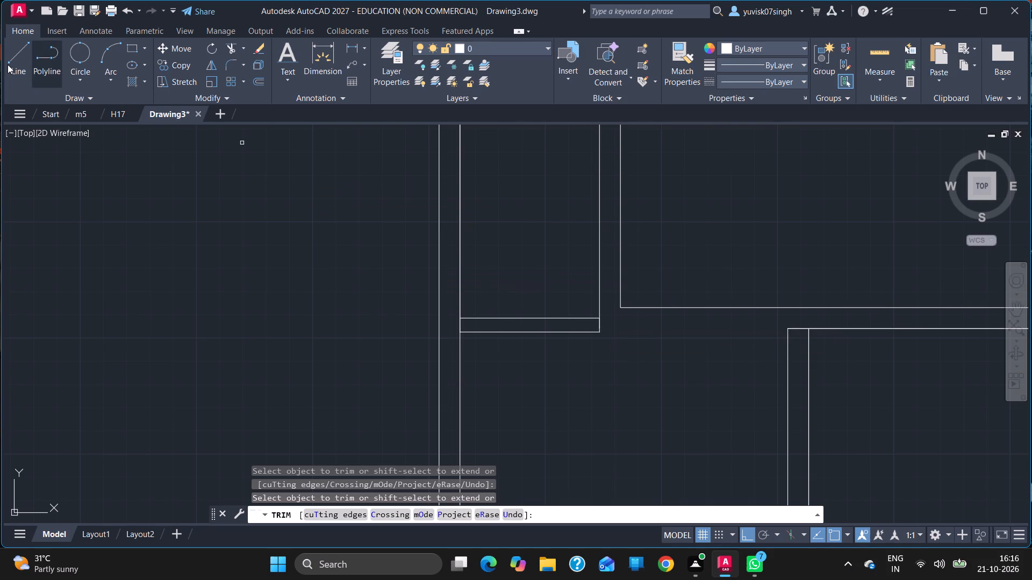
Draw a horizontal line from the lower-right corner of the top-left room's new bottom wall to the outline's right outer wall line.
left_click(8, 64)
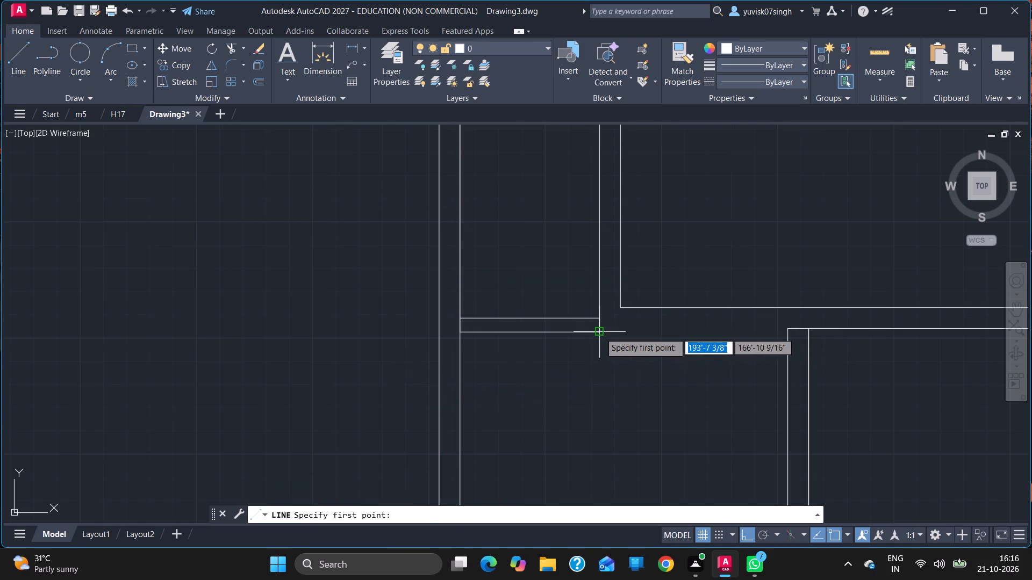
left_click_drag(600, 332, 915, 364)
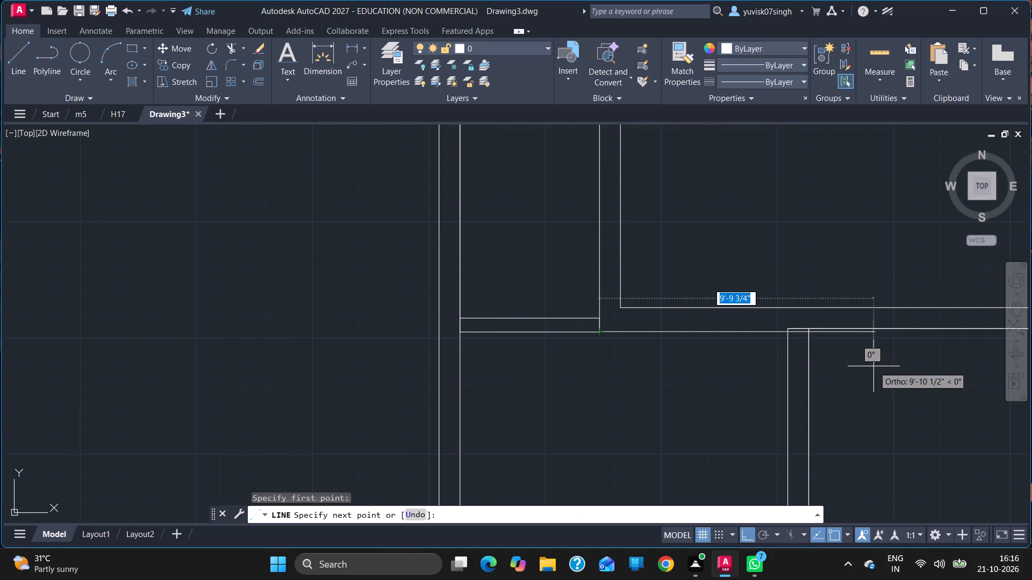
scroll(178, 325, "down", 2, "ctrl")
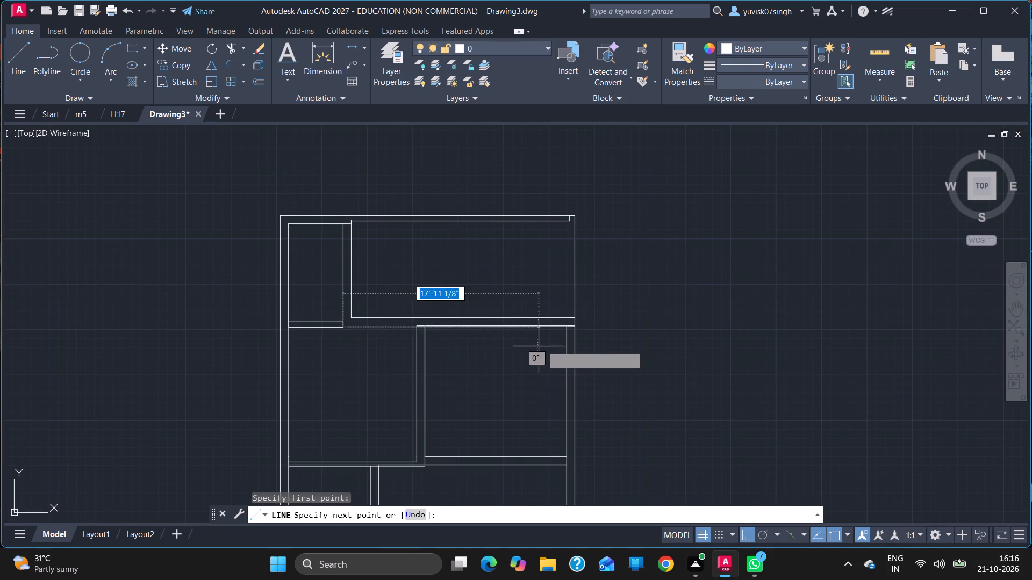
right_click(568, 347)
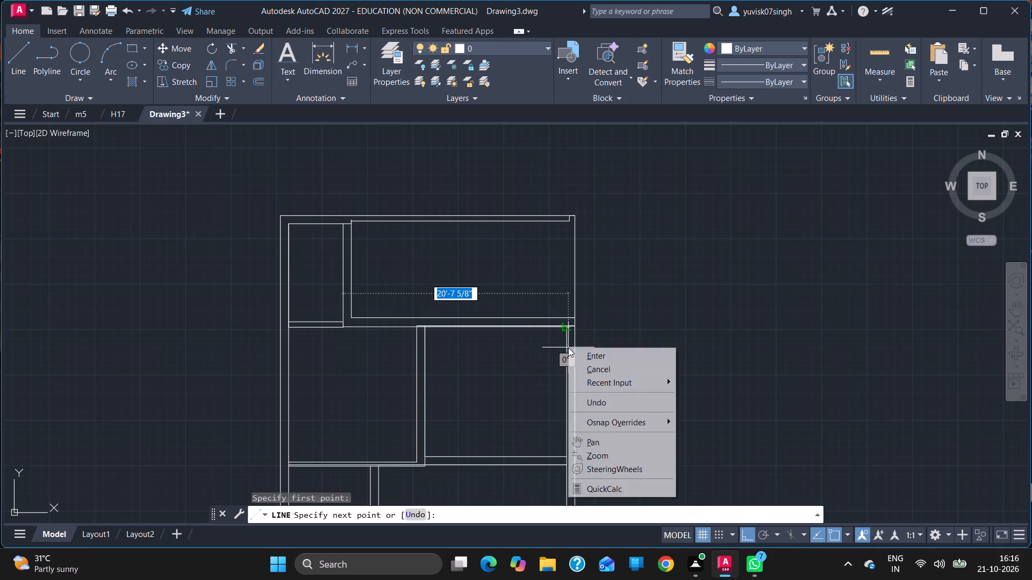
scroll(568, 347, "down", 1)
left_click(533, 305)
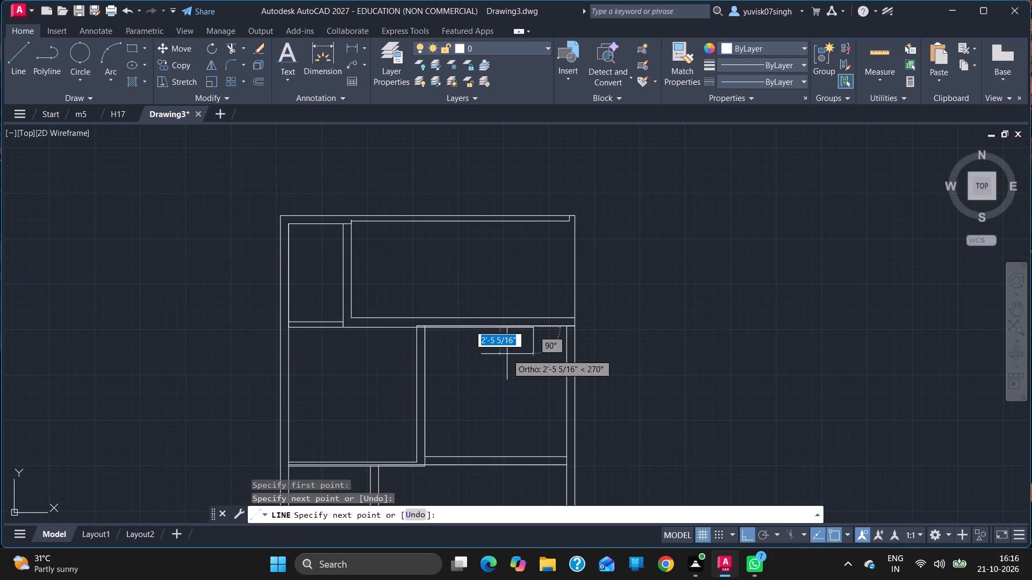
key("ctrl+z")
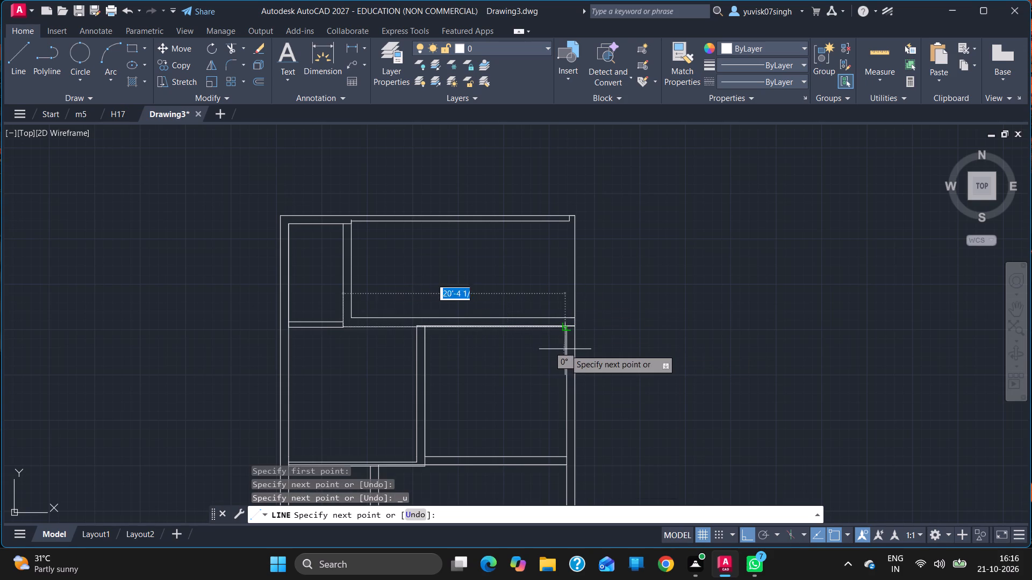
right_click(569, 356)
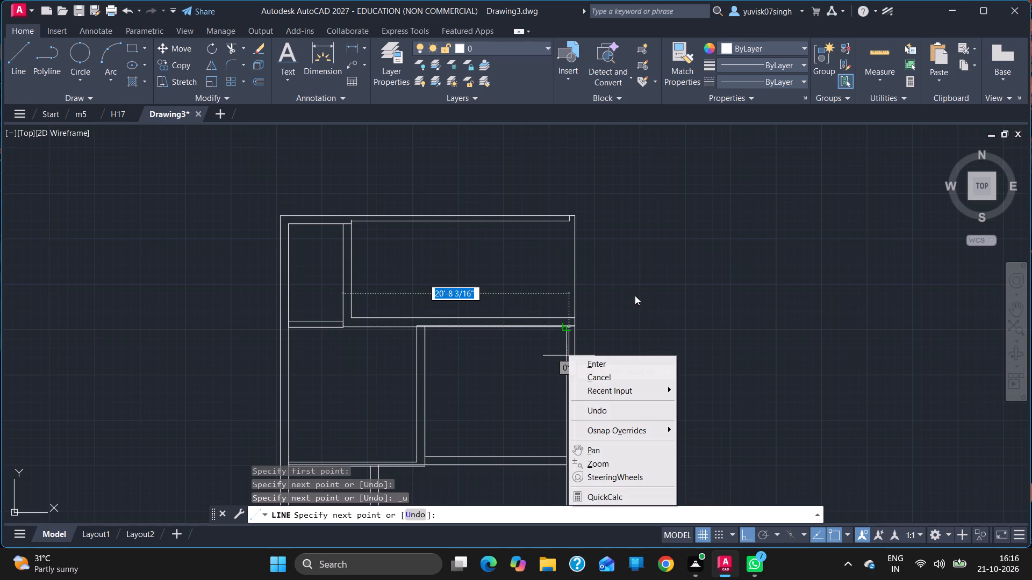
key("Escape")
scroll(635, 295, "up", 3, "ctrl")
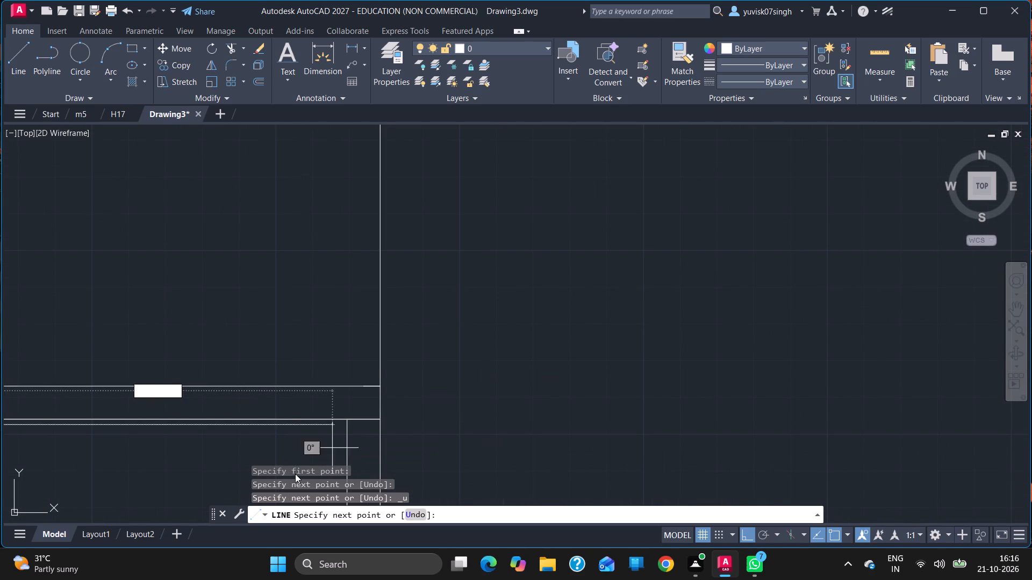
left_click(381, 428)
key("grave")
key("Escape")
key("Escape")
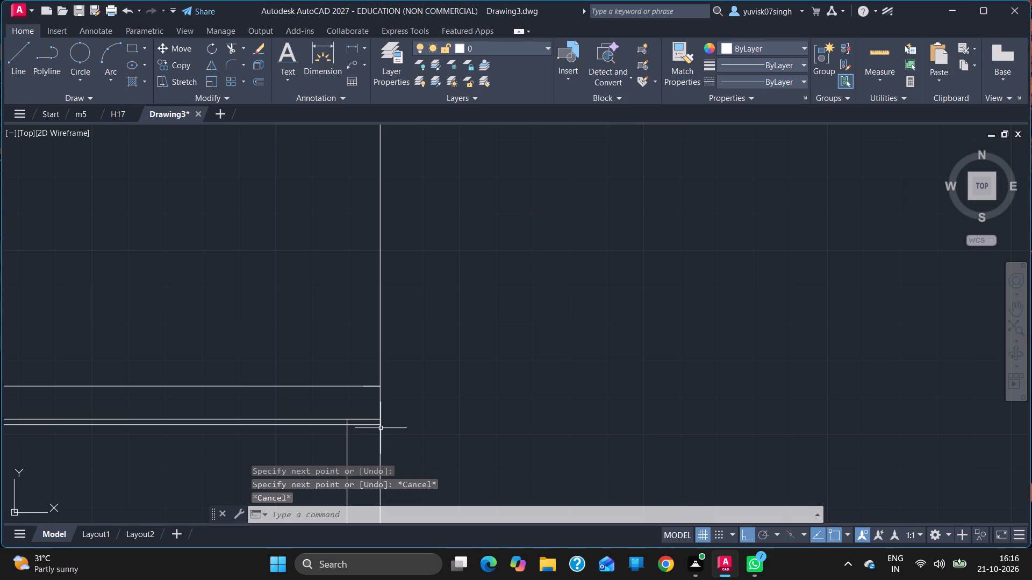
Trim the two old horizontal lines just above the top-right room's new bottom wall line, including their short stubs at the outer right wall.
type("TR")
key("Return")
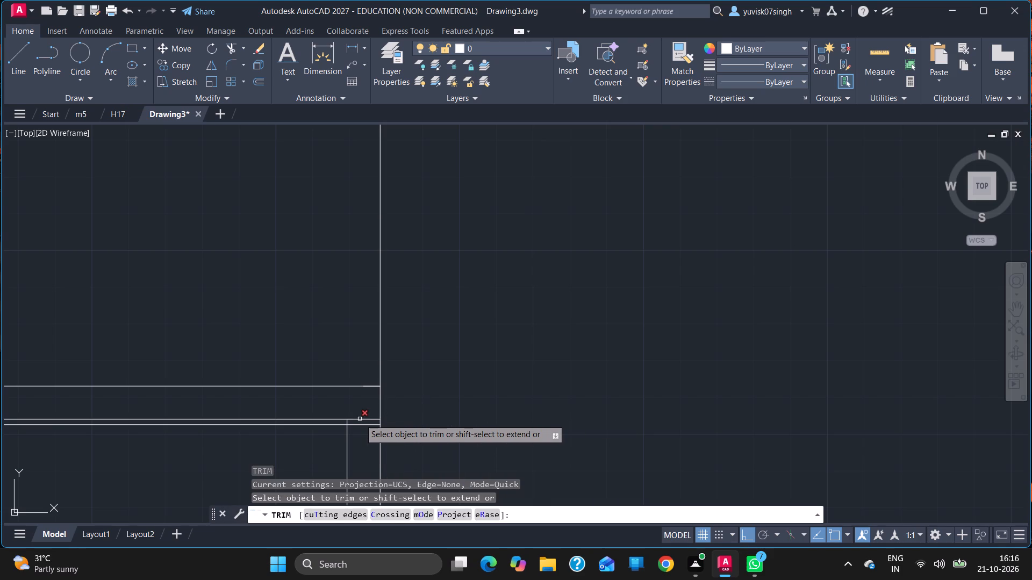
left_click(360, 419)
left_click(355, 419)
left_click(350, 419)
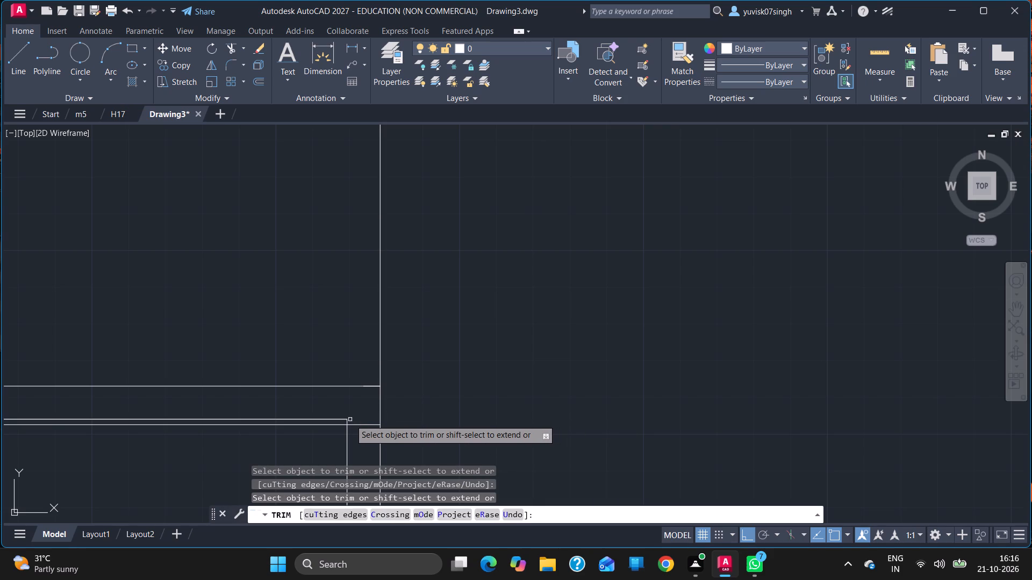
left_click(346, 419)
left_click(338, 419)
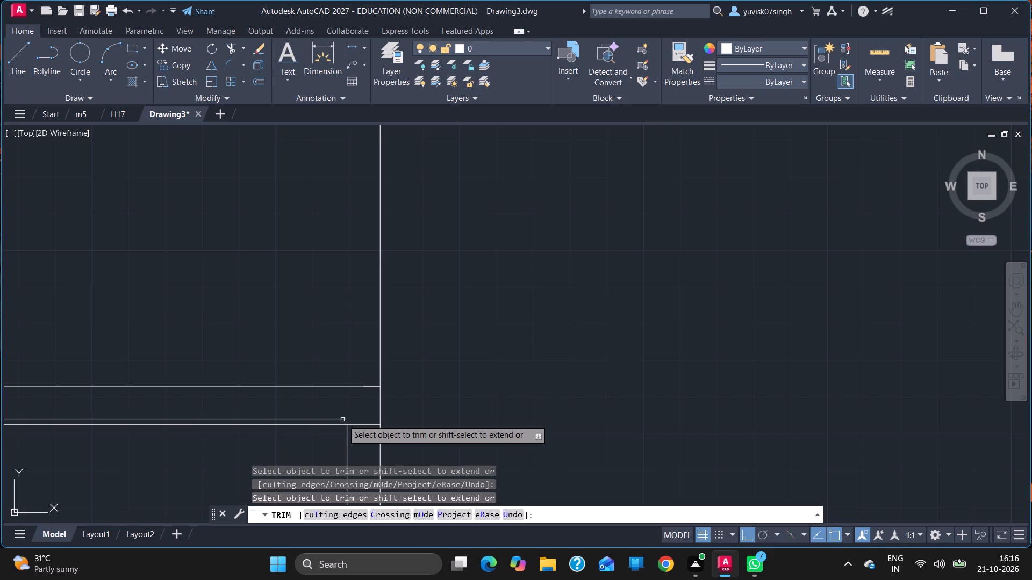
left_click(343, 419)
left_click_drag(349, 383, 360, 389)
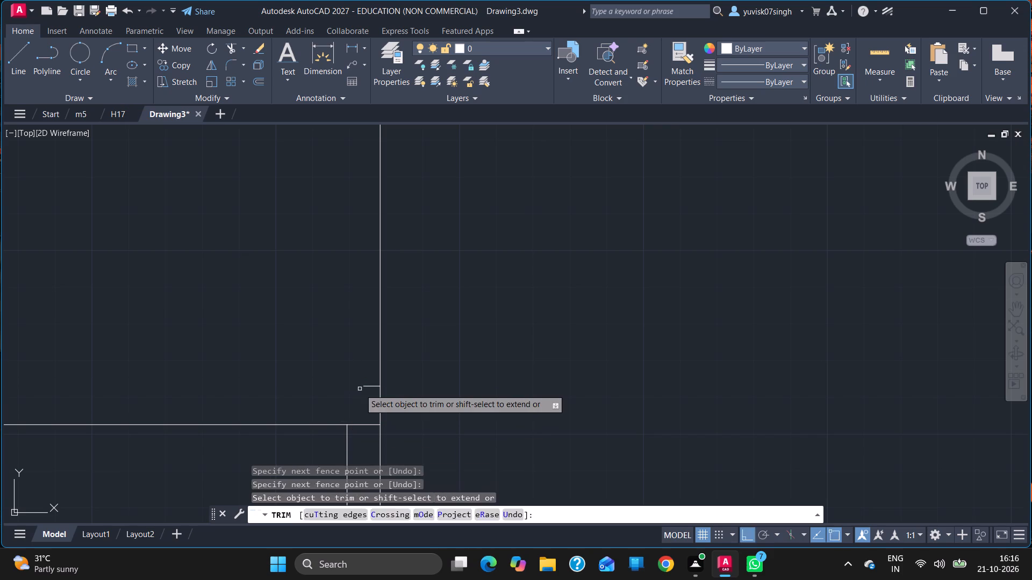
left_click_drag(360, 389, 368, 387)
left_click(368, 387)
Trim the top-right room's old left vertical line and the short horizontal and vertical stubs at its upper-left corner.
scroll(368, 387, "down", 3, "ctrl")
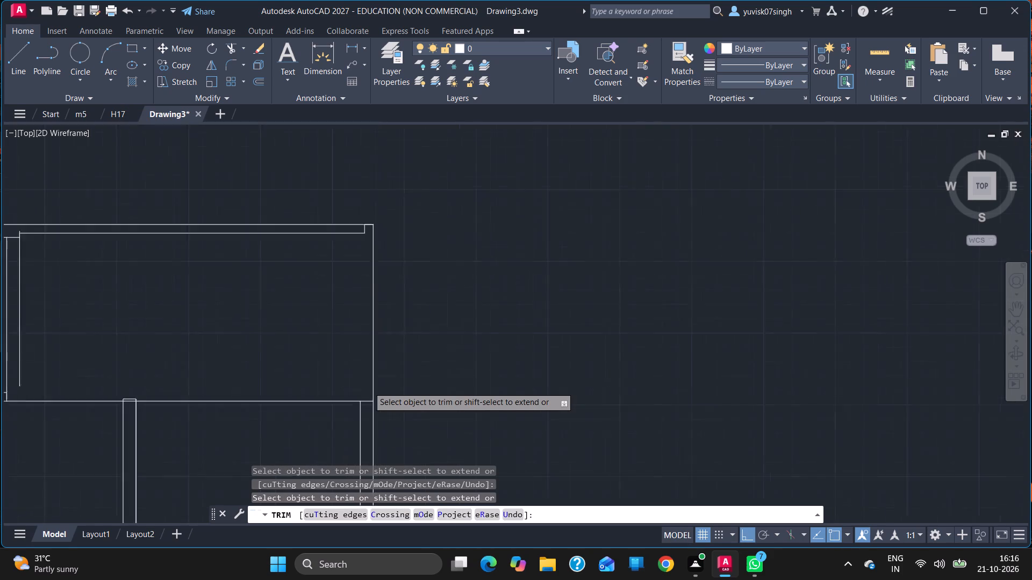
scroll(368, 387, "down", 1, "ctrl")
left_click(233, 369)
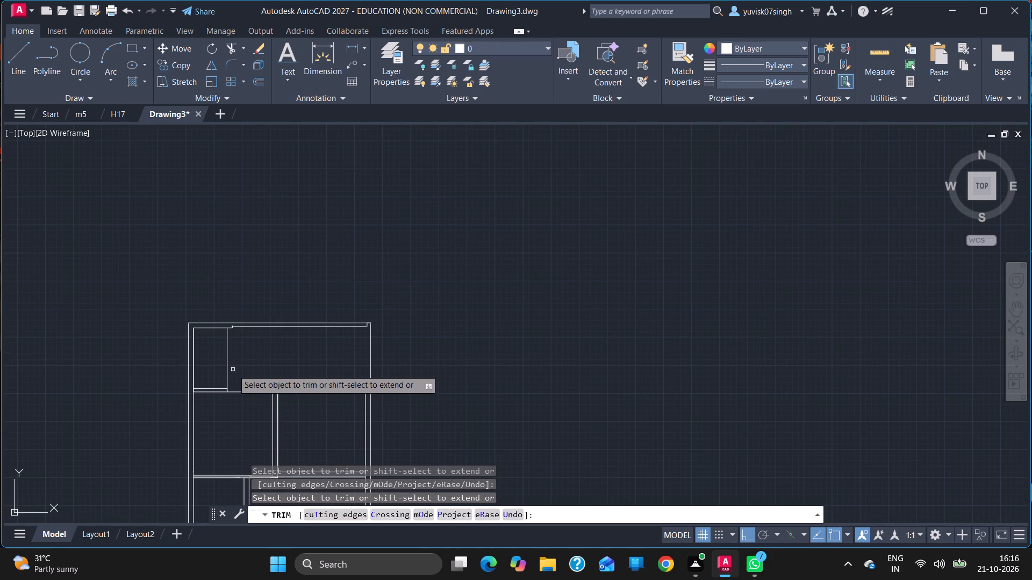
scroll(233, 369, "up", 1, "ctrl")
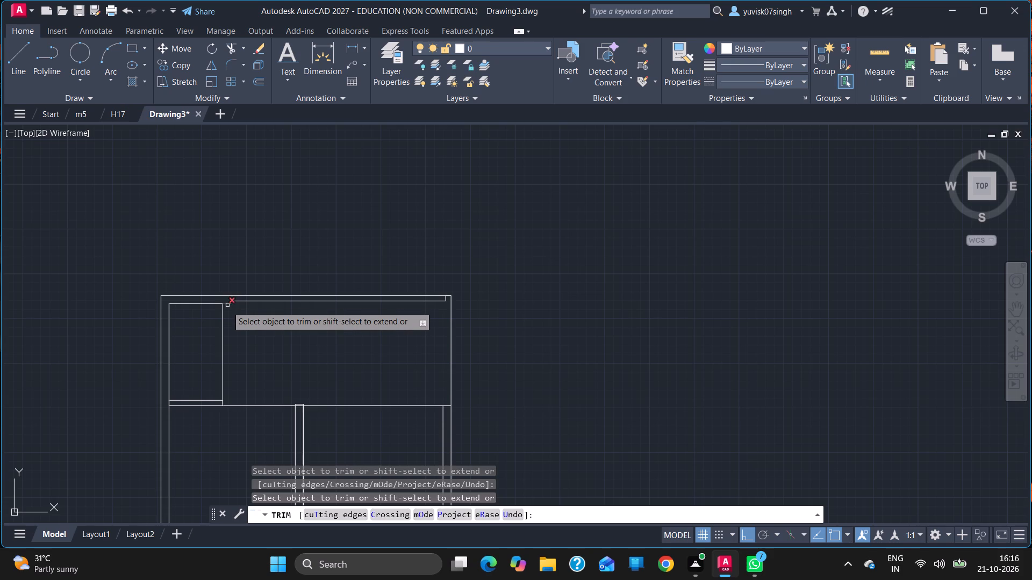
left_click(228, 304)
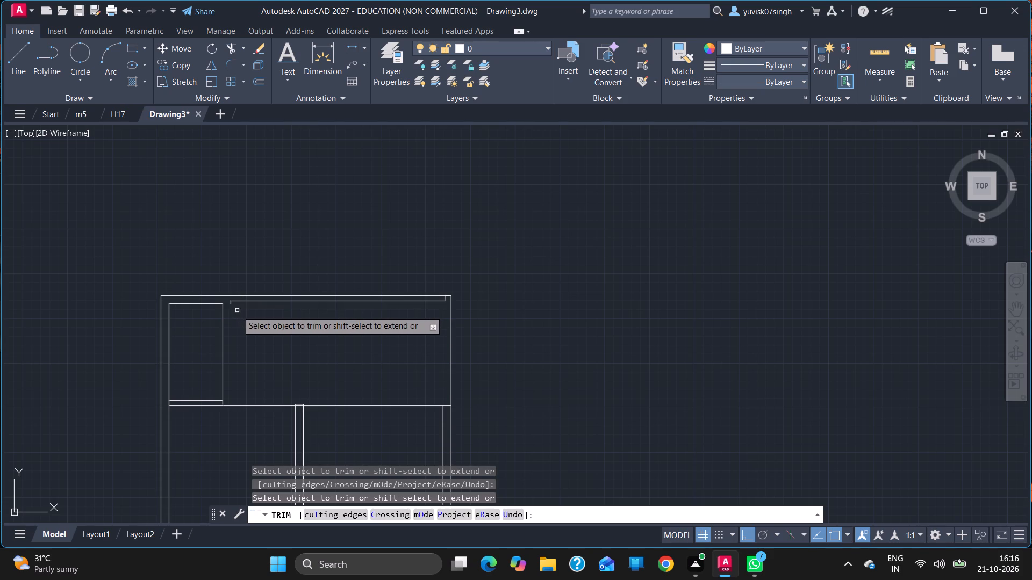
scroll(237, 310, "up", 2, "ctrl")
left_click(218, 282)
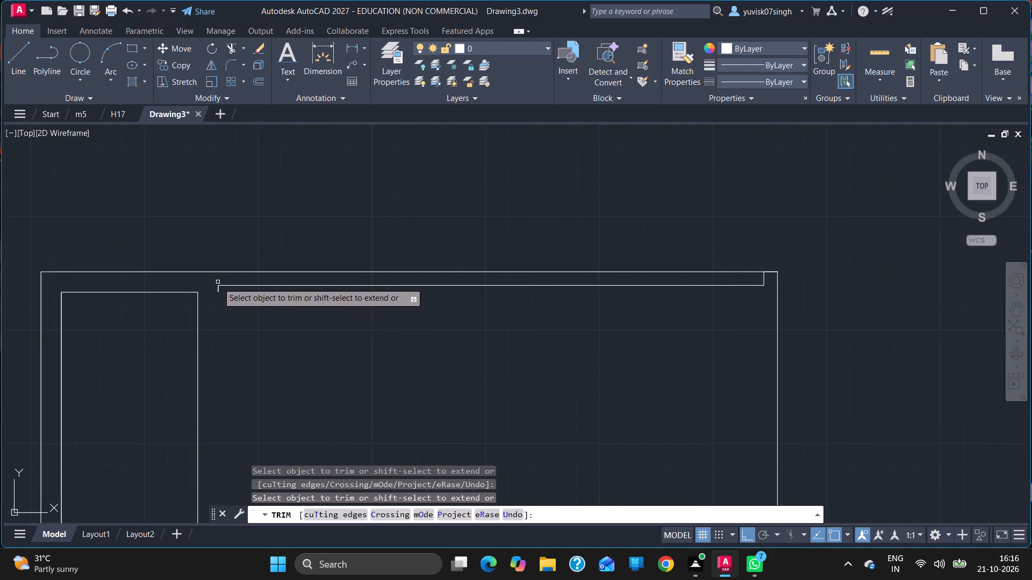
left_click(218, 291)
left_click(218, 291)
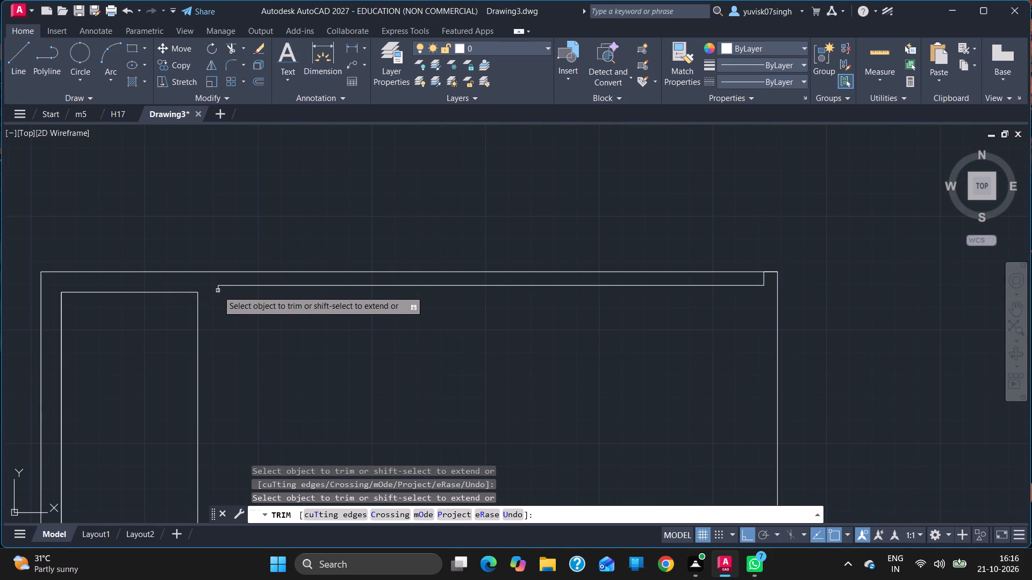
left_click(218, 291)
key("Escape")
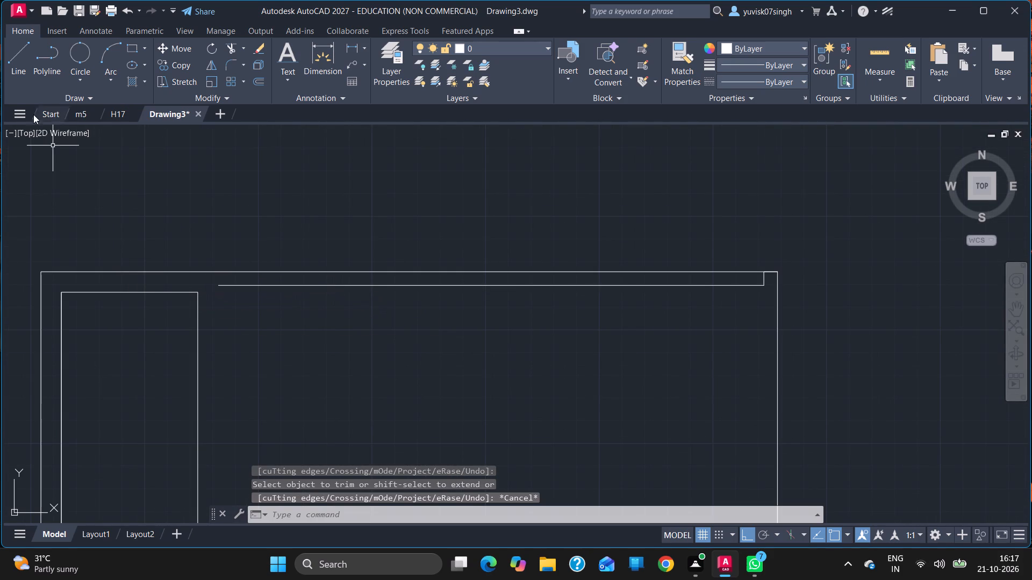
From the left end of the top-right room's top line, draw connected lines 9' down, rightward to the outer wall, 6" back, and up to the upper-right corner.
left_click(12, 57)
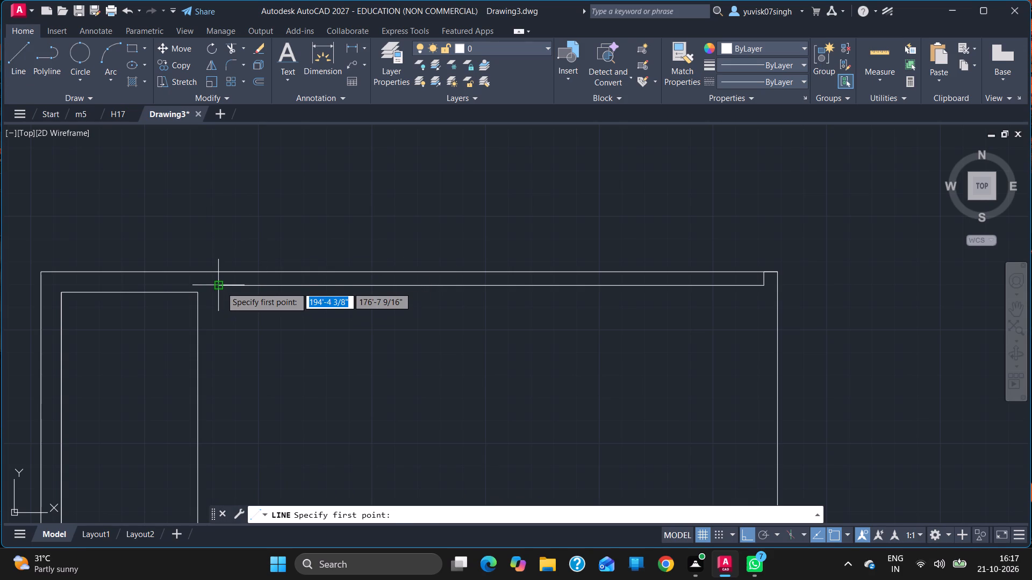
left_click_drag(221, 287, 225, 434)
key("9")
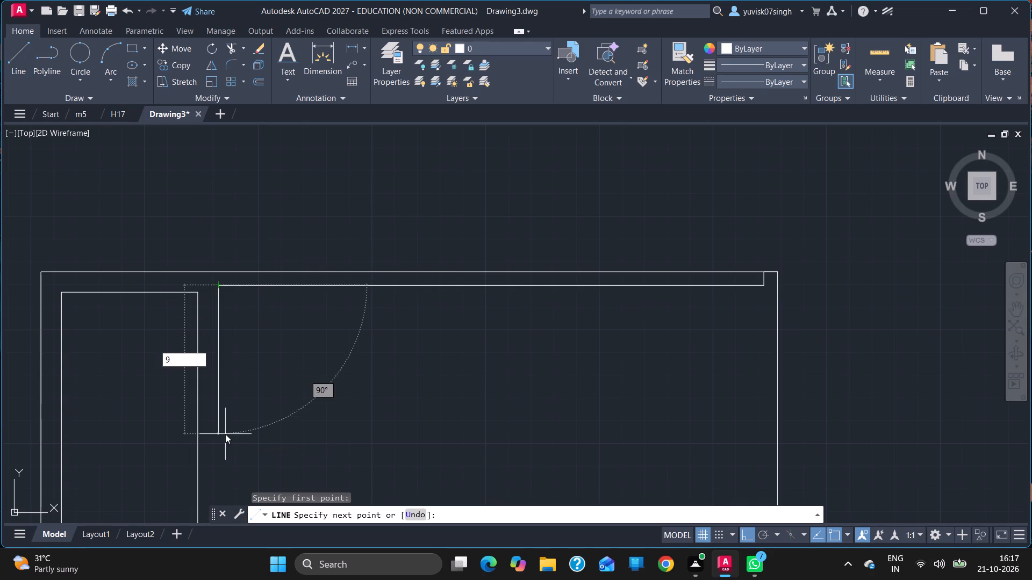
key("apostrophe")
key("Return")
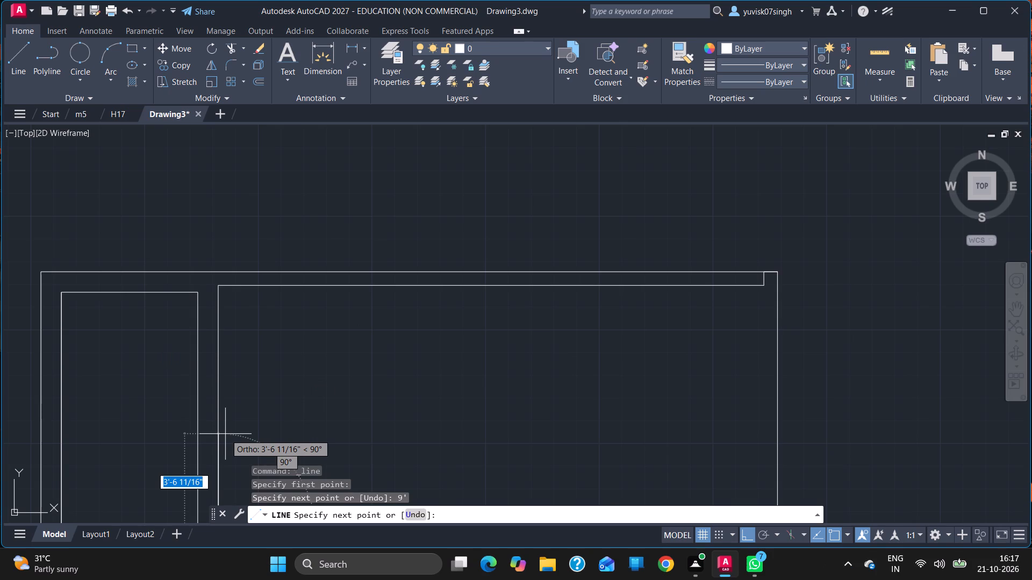
scroll(225, 434, "down", 4, "ctrl")
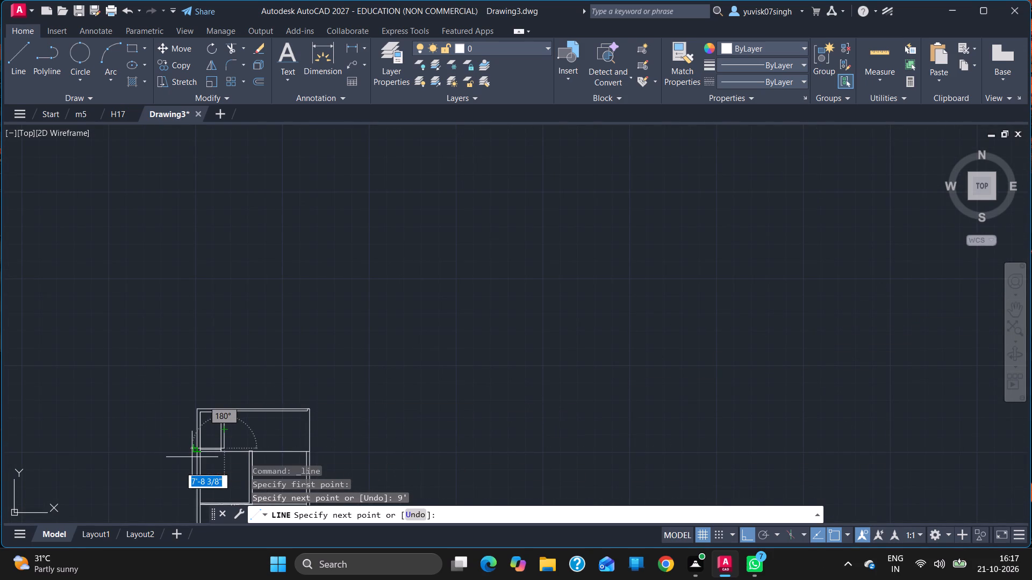
scroll(192, 457, "up", 7, "ctrl")
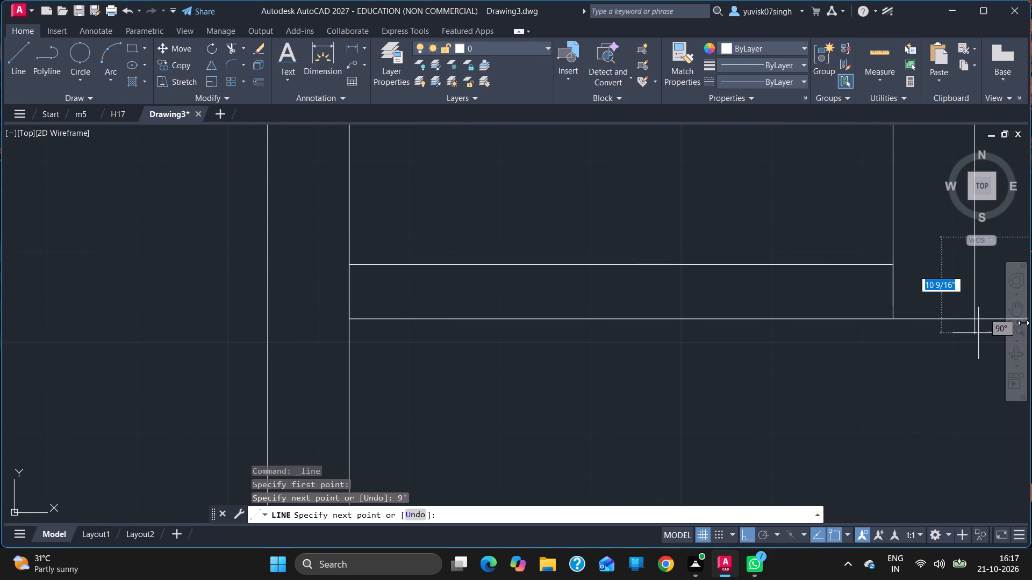
scroll(974, 317, "down", 4, "ctrl")
scroll(515, 431, "down", 6, "ctrl")
scroll(515, 431, "up", 5, "ctrl")
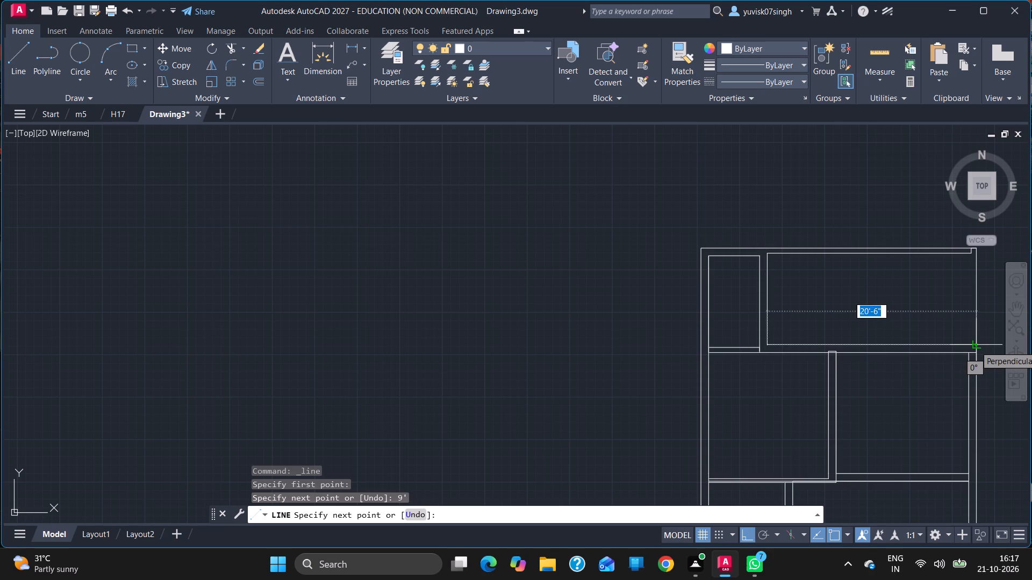
left_click_drag(975, 345, 954, 344)
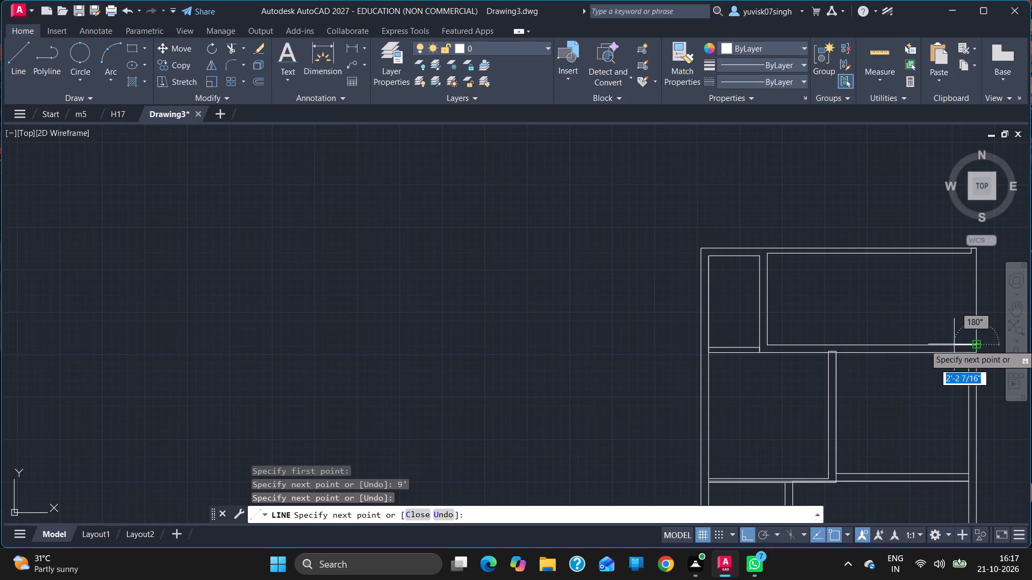
key("6")
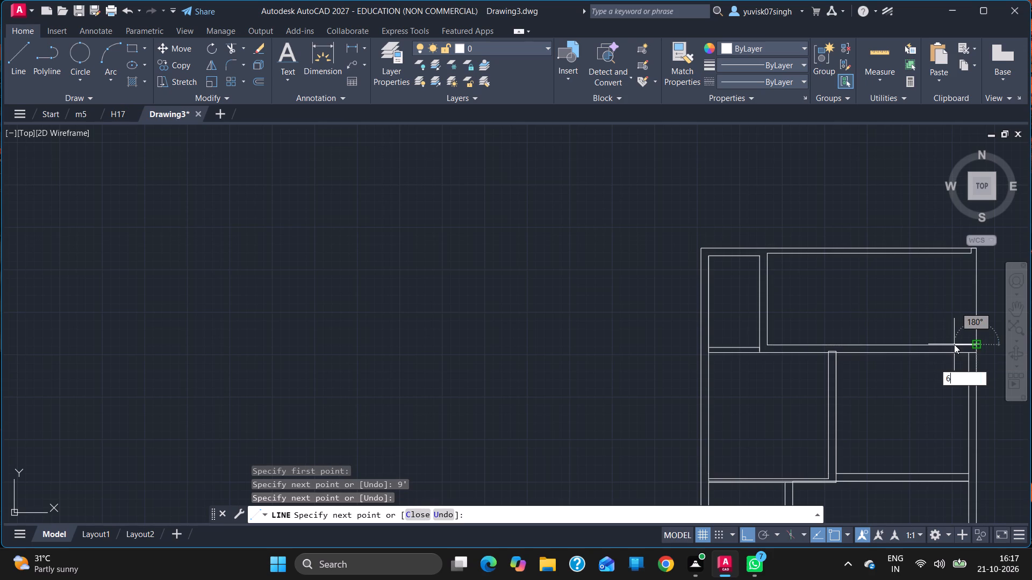
key("Return")
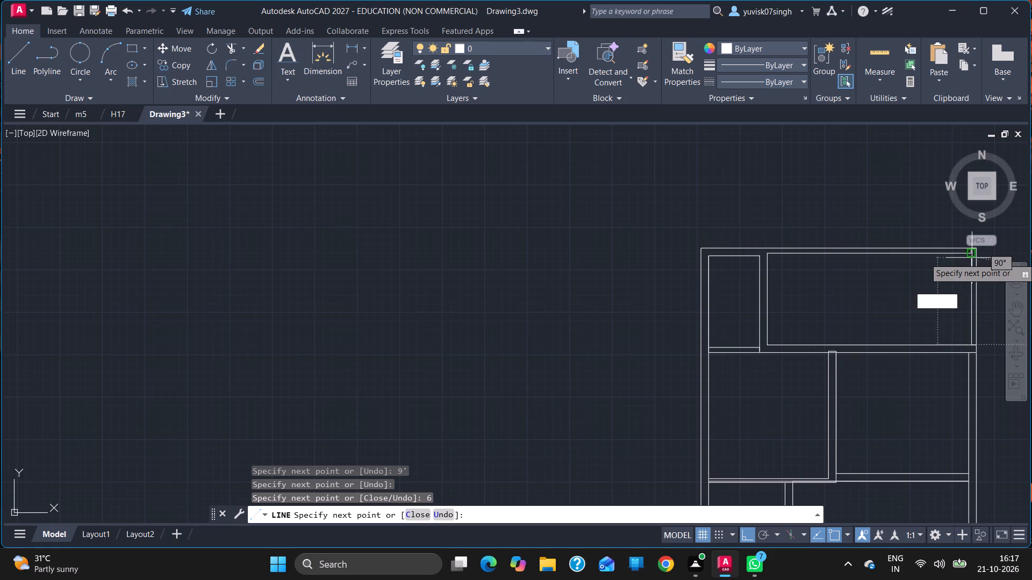
left_click(971, 255)
key("Escape")
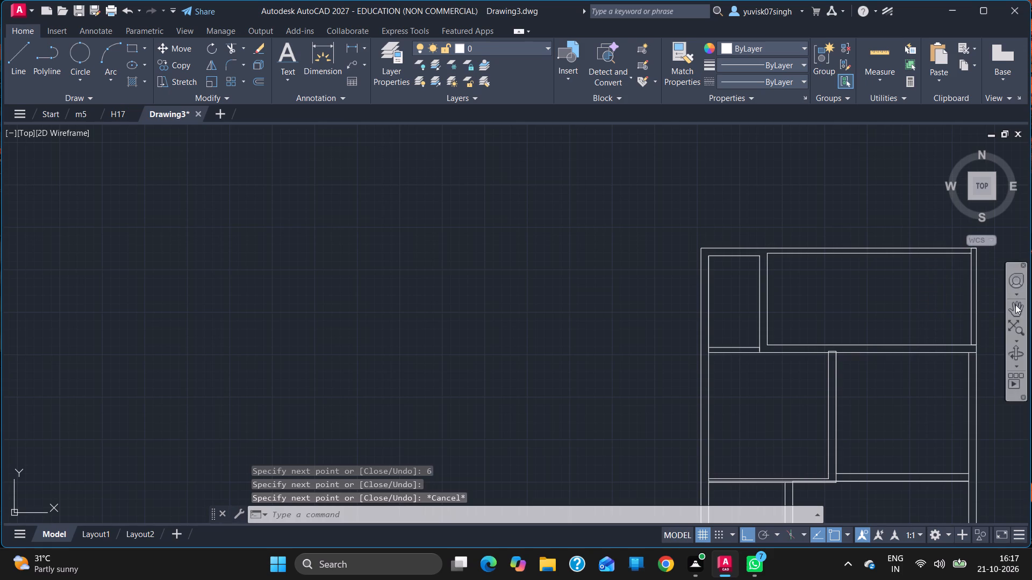
Trim the middle partition's cap line and its vertical line ends protruding above the horizontal wall line under the top-right room.
left_click(1016, 306)
left_click_drag(831, 305, 699, 301)
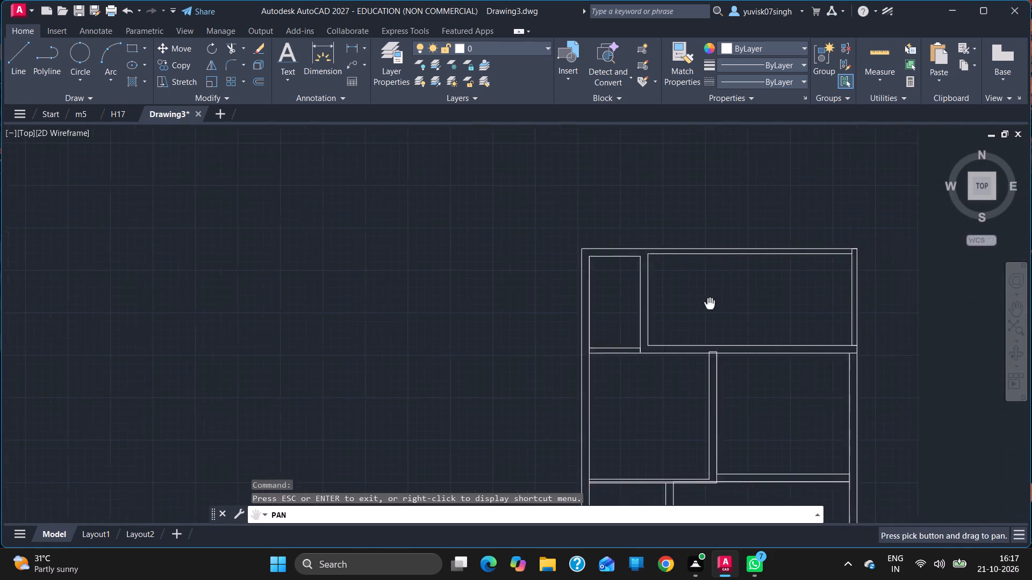
left_click_drag(699, 301, 598, 264)
scroll(598, 264, "up", 1, "ctrl")
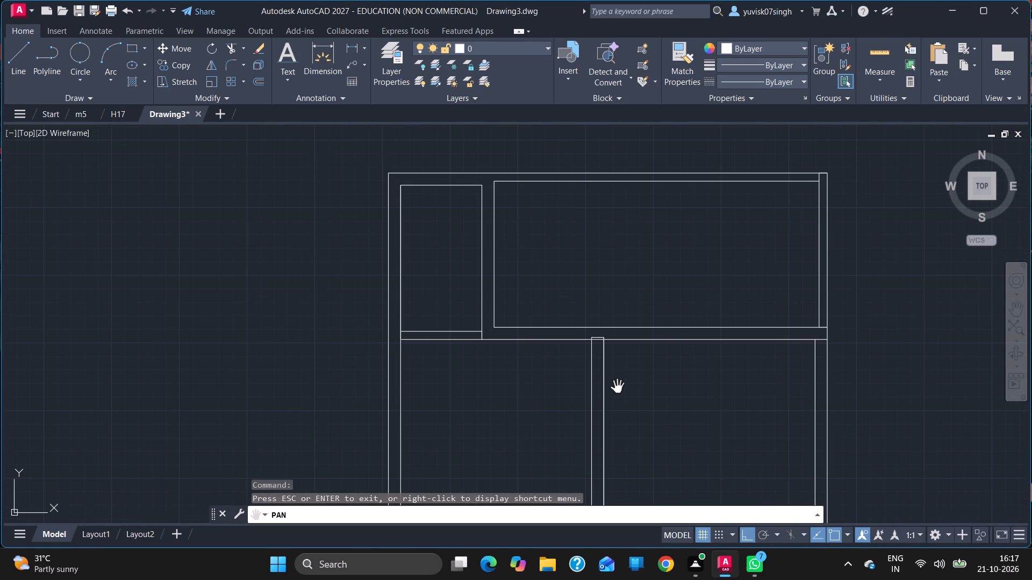
key("Escape")
type("TR")
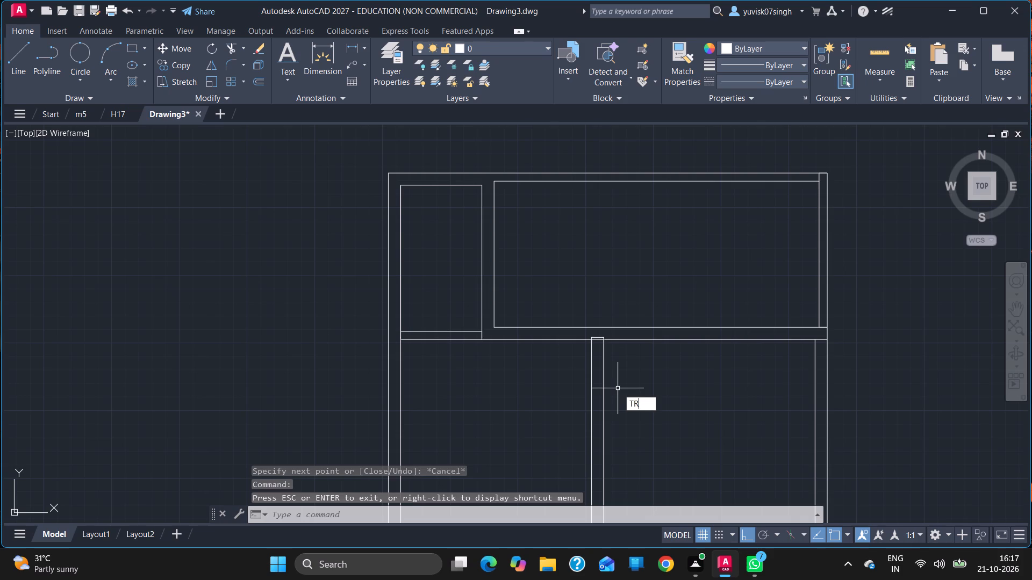
key("Return")
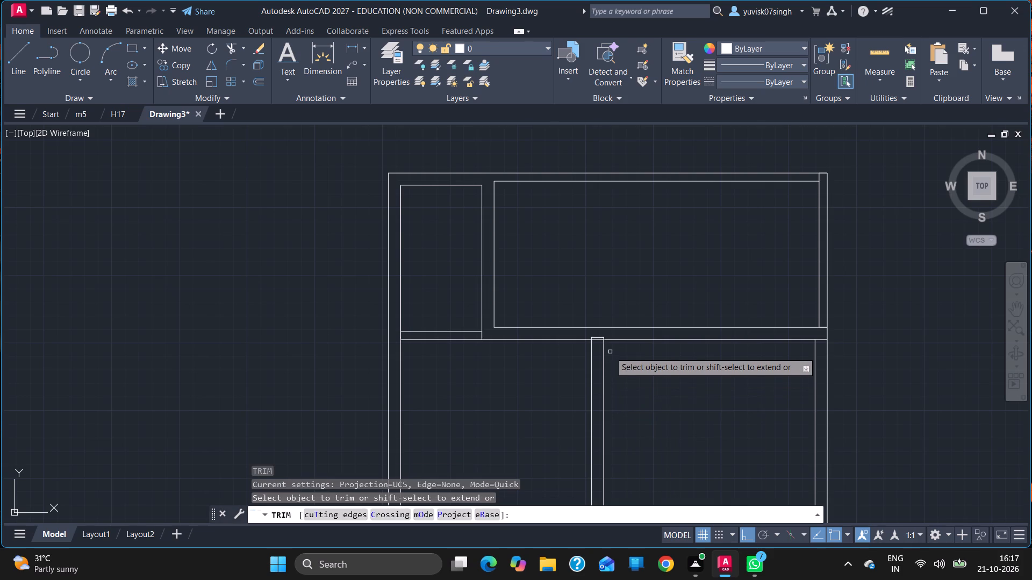
scroll(610, 352, "up", 1, "ctrl")
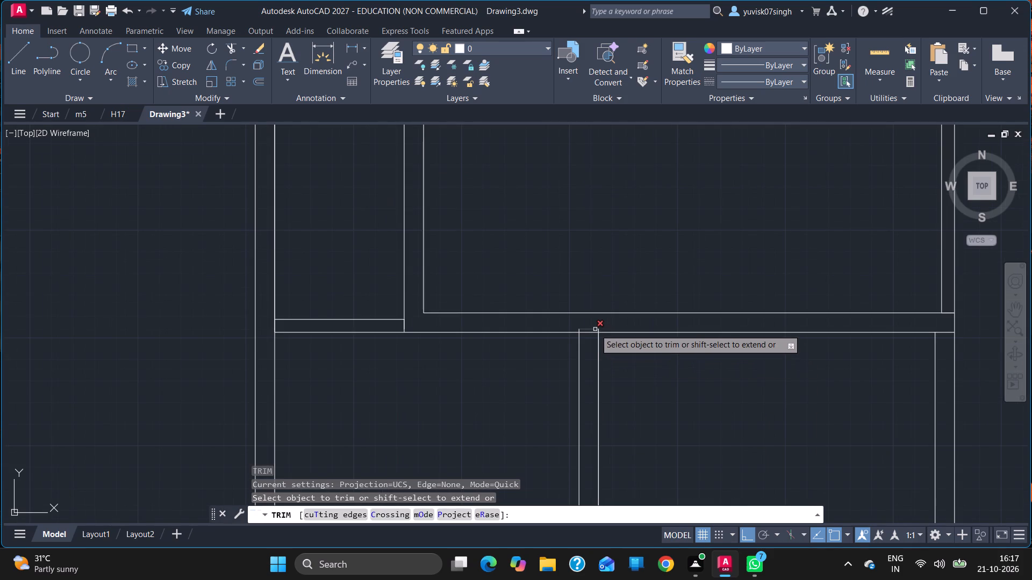
left_click_drag(595, 329, 579, 329)
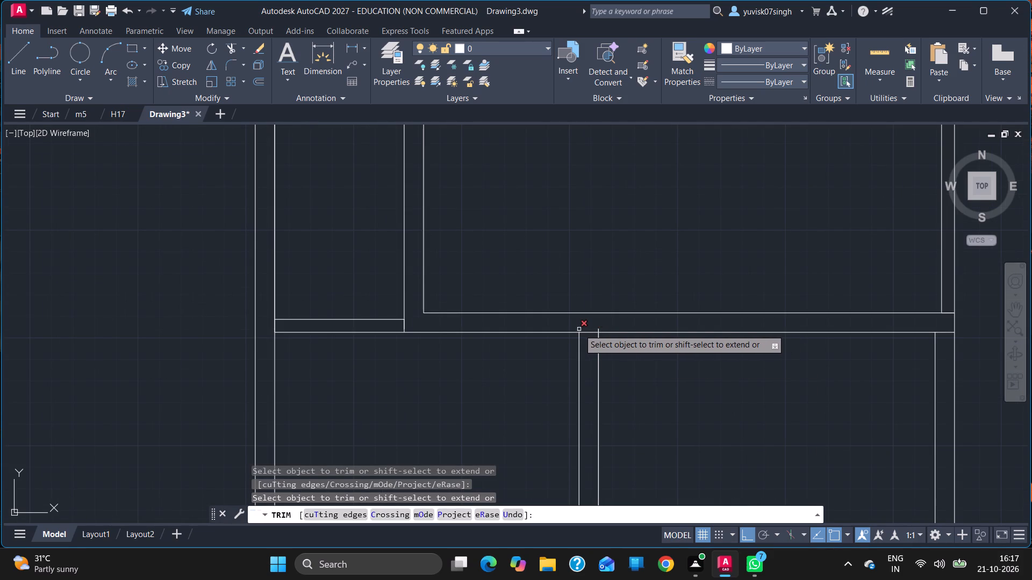
left_click_drag(579, 329, 580, 329)
left_click(580, 329)
left_click(598, 329)
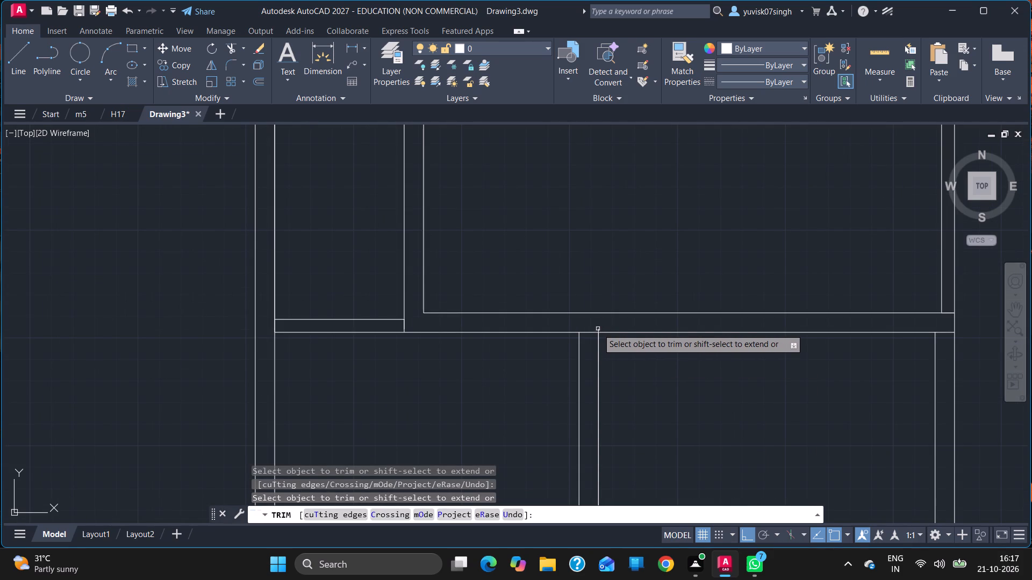
key("Escape")
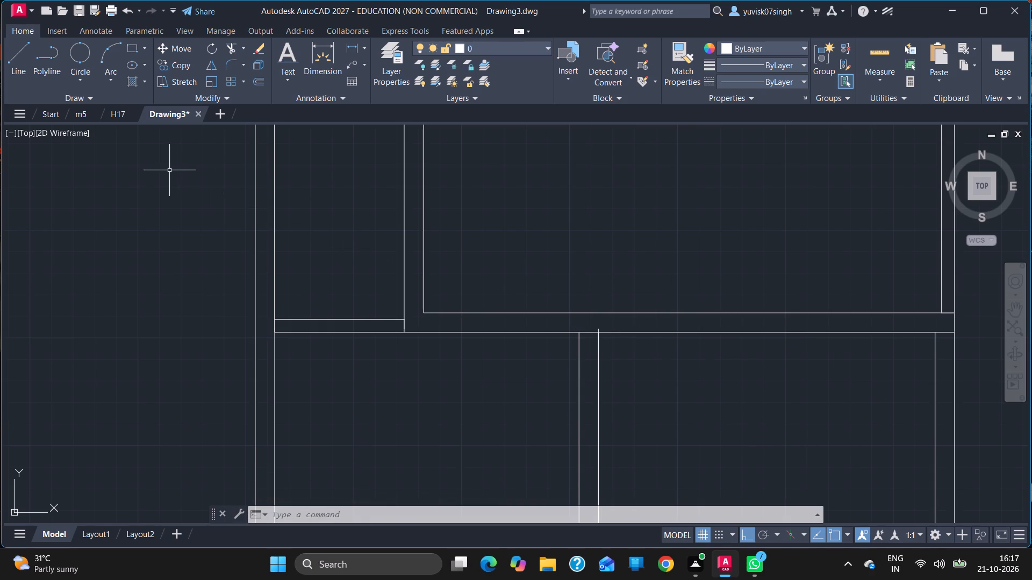
From the outer right wall at the middle-right room's top line, draw connected lines leftward to the inner wall line and 12' down.
left_click(17, 73)
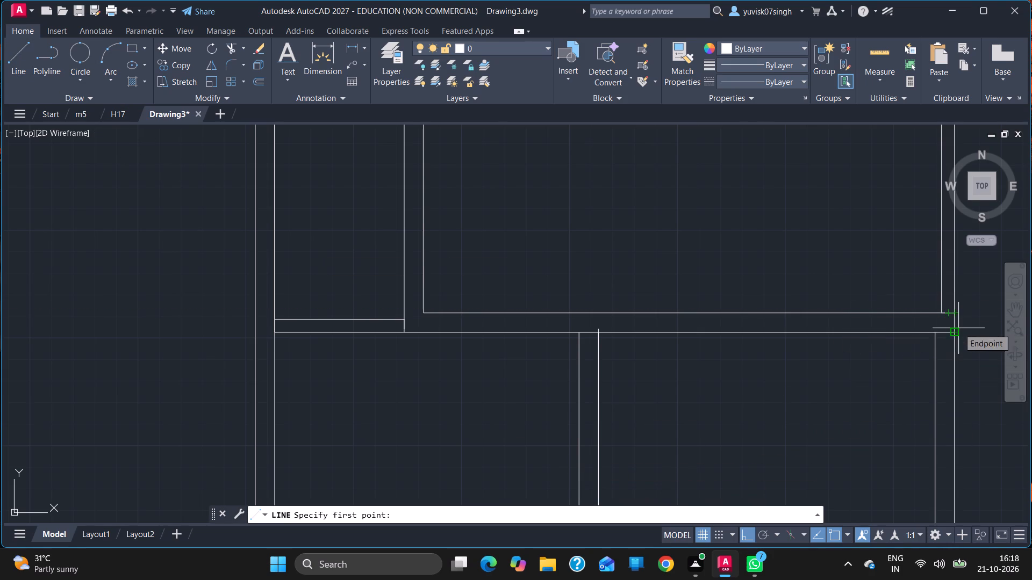
left_click_drag(958, 332, 960, 312)
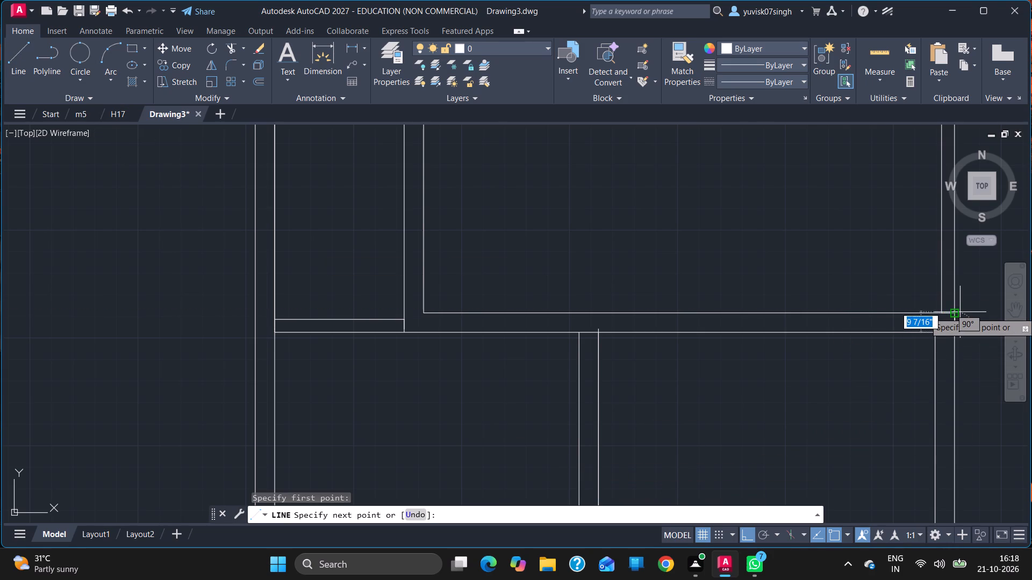
left_click_drag(960, 312, 928, 335)
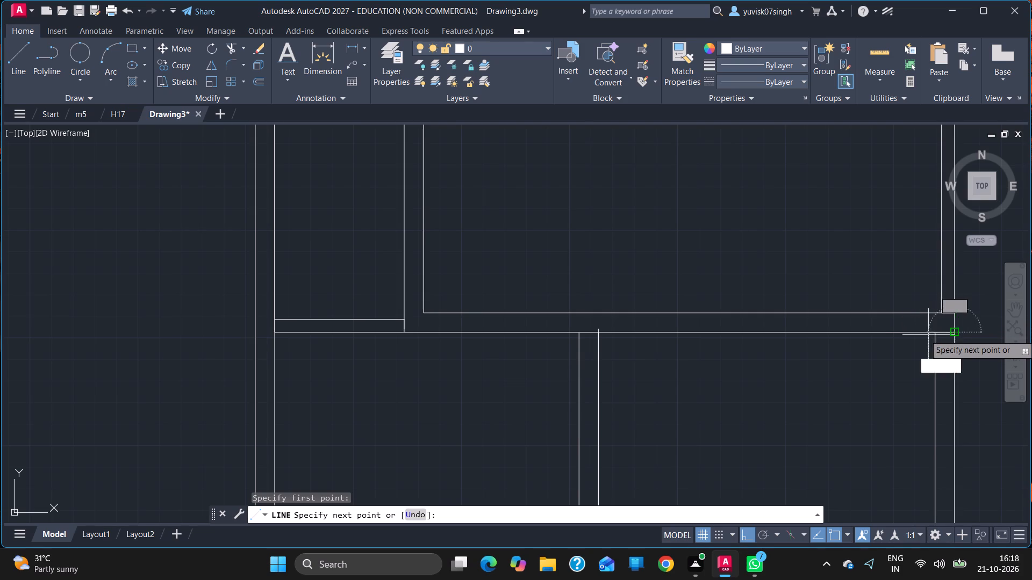
left_click_drag(928, 335, 934, 333)
left_click(934, 333)
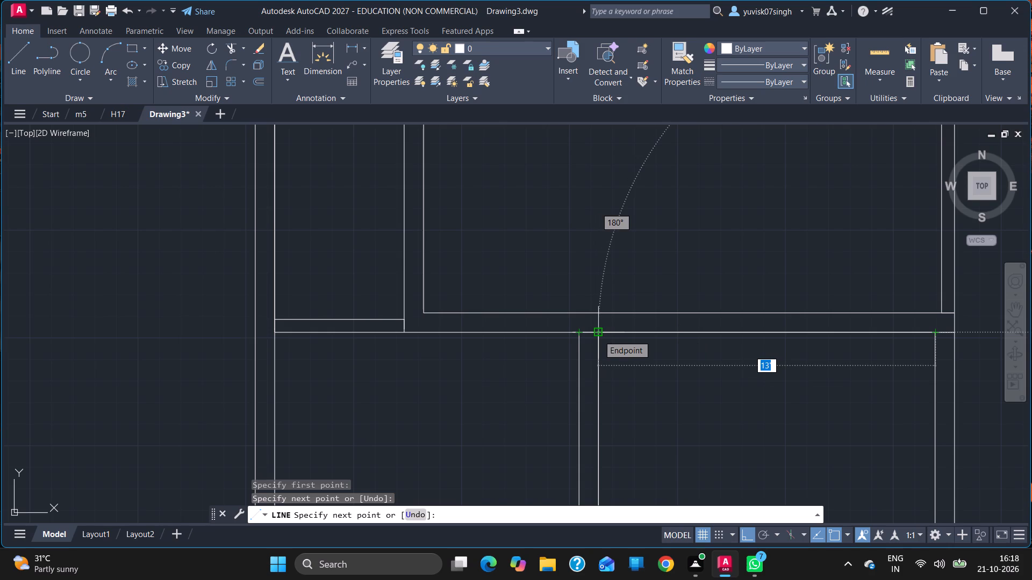
type("12")
key("apostrophe")
key("Return")
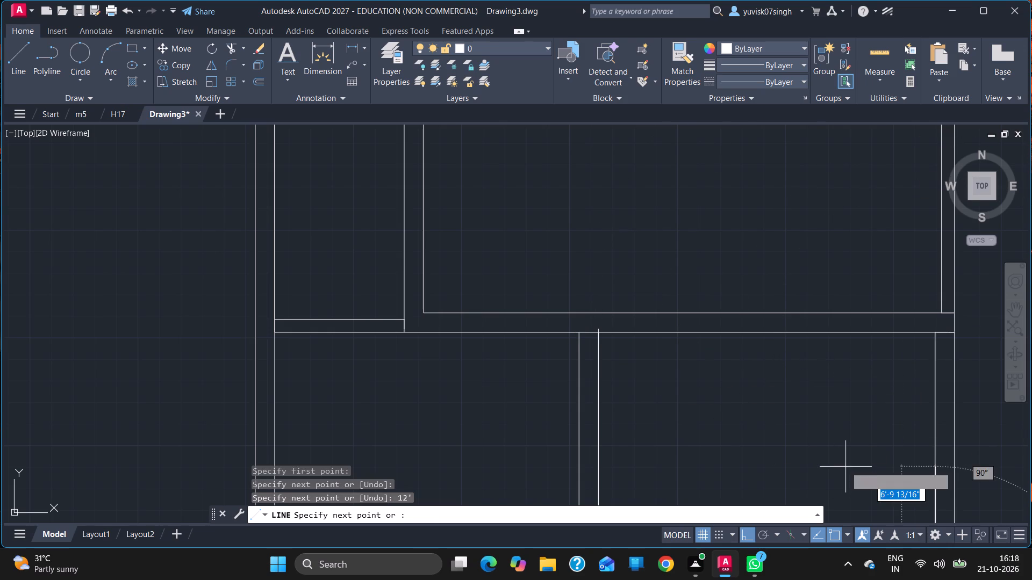
Continue the line leftward to the middle partition, 9" down along it, and rightward back to the inner right wall line.
left_click(1013, 306)
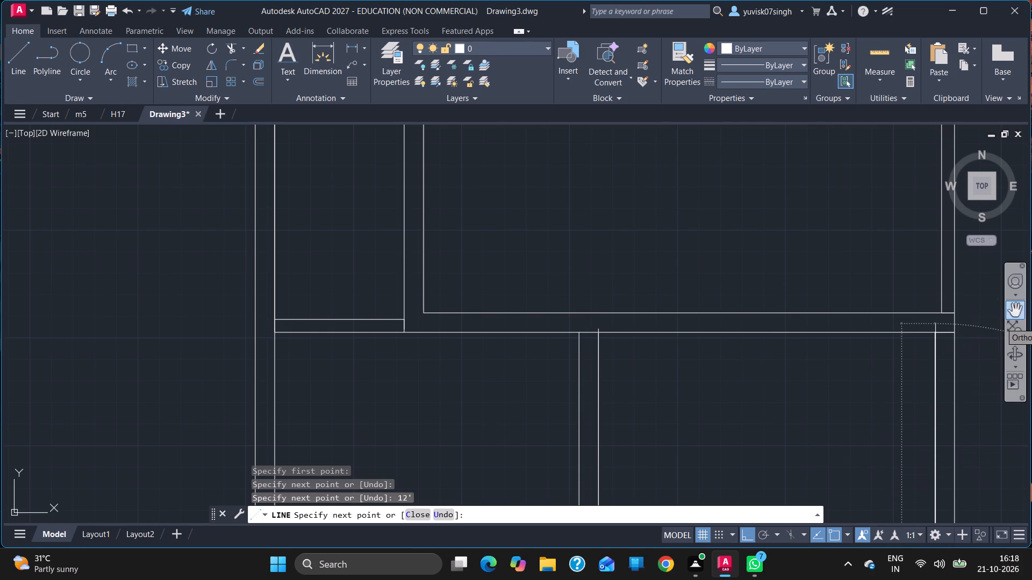
left_click_drag(801, 426, 731, 169)
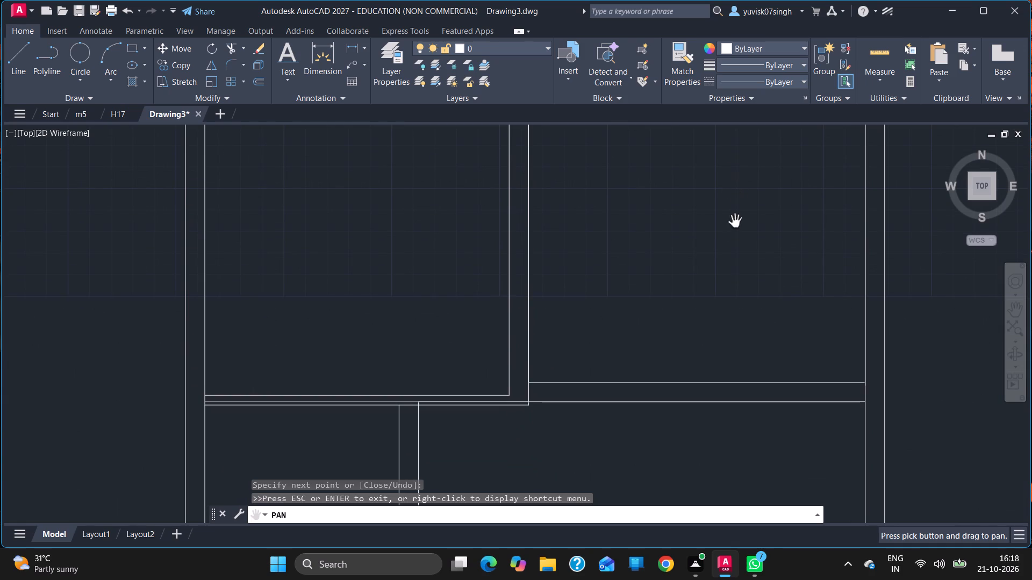
key("Escape")
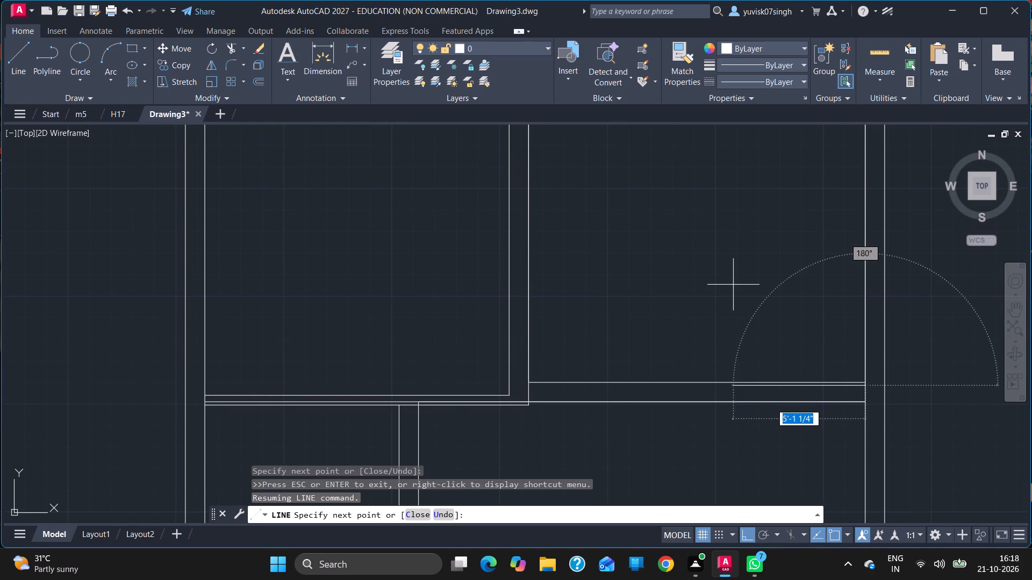
left_click(527, 389)
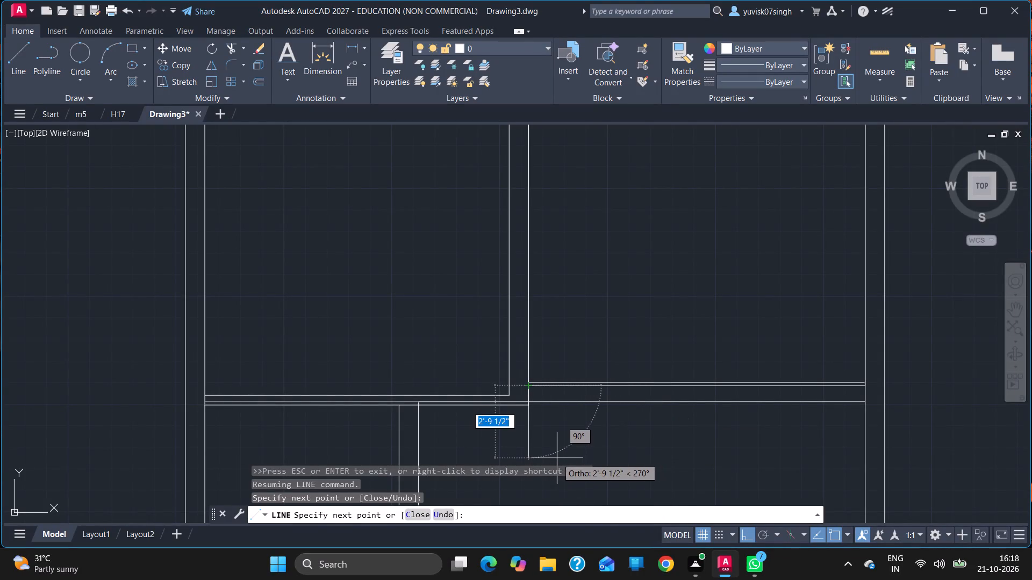
key("9")
key("Return")
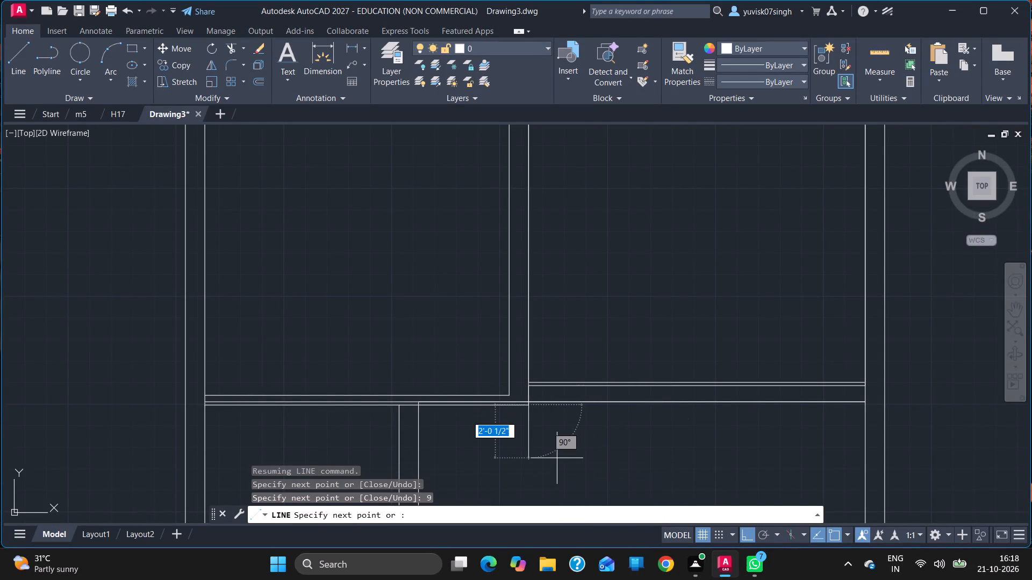
left_click(864, 404)
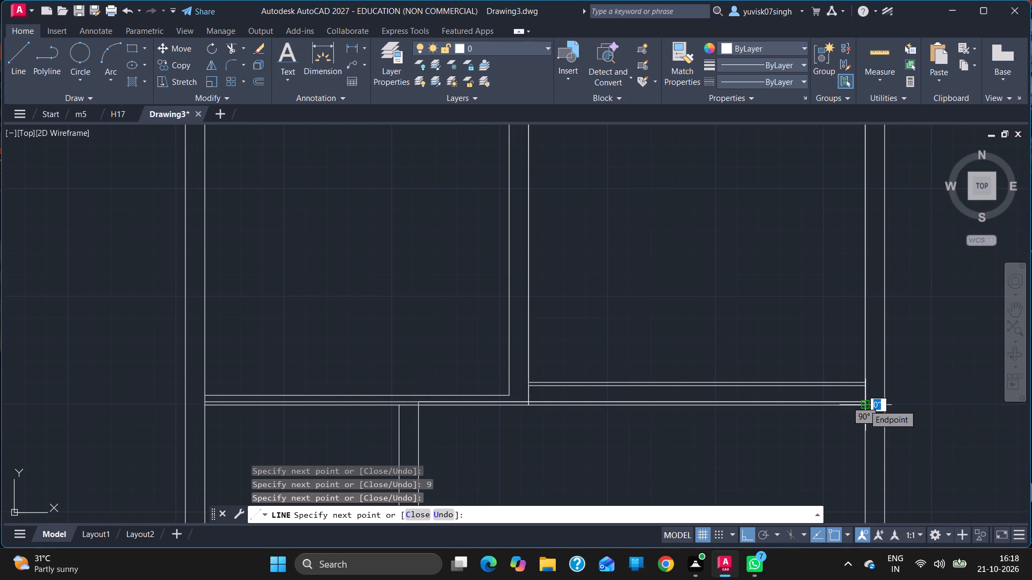
key("Escape")
Trim the two old horizontal wall lines just above the middle-right room's new bottom wall lines.
type("TR")
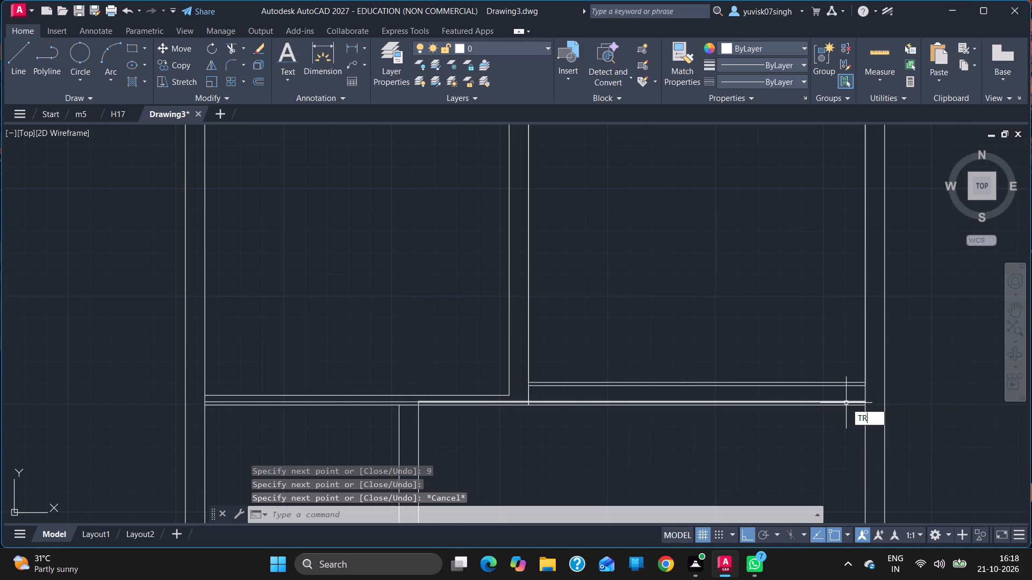
key("Return")
scroll(846, 403, "up", 3, "ctrl")
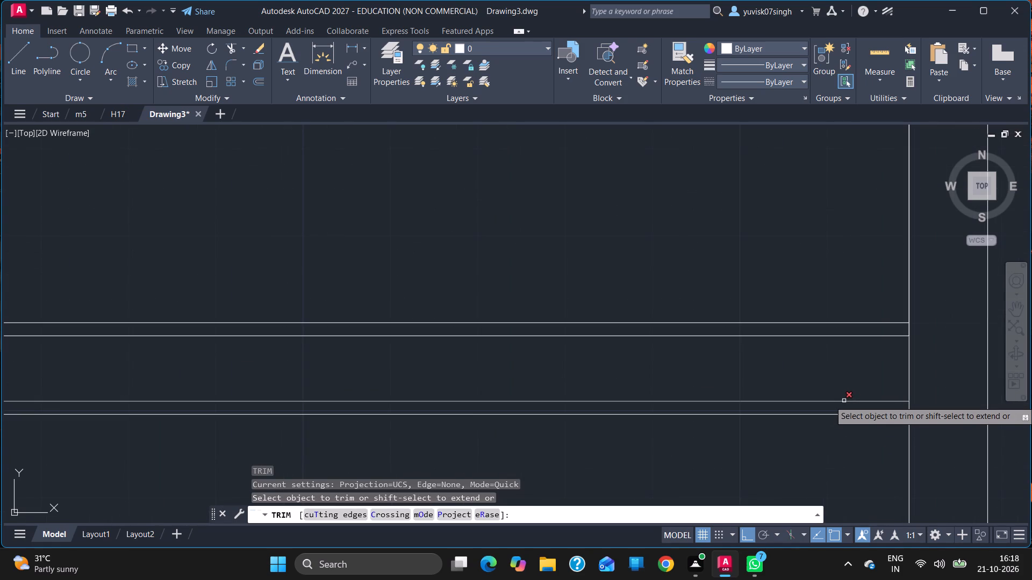
left_click(844, 401)
left_click(837, 401)
scroll(837, 401, "down", 2, "ctrl")
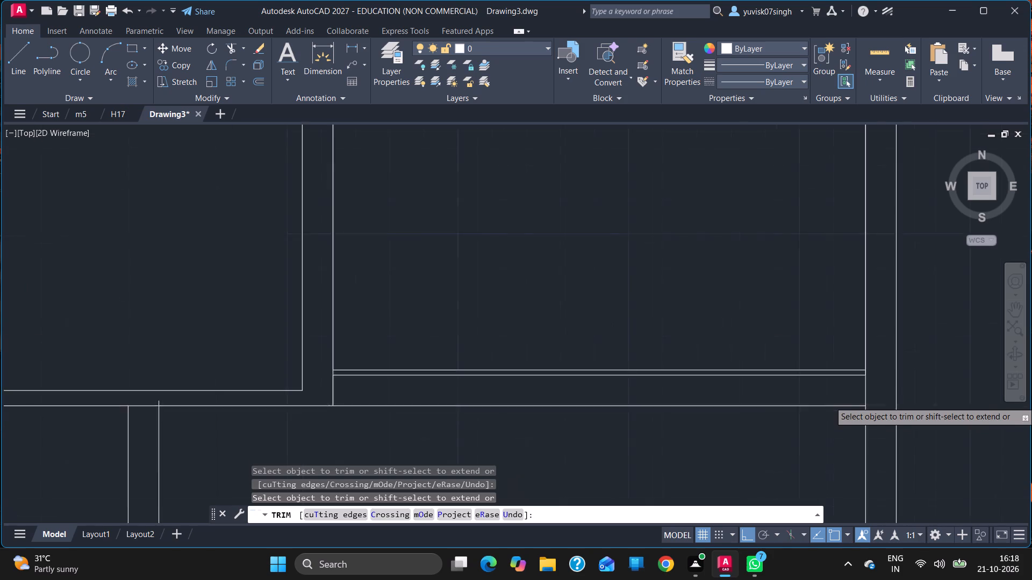
scroll(837, 401, "down", 1, "ctrl")
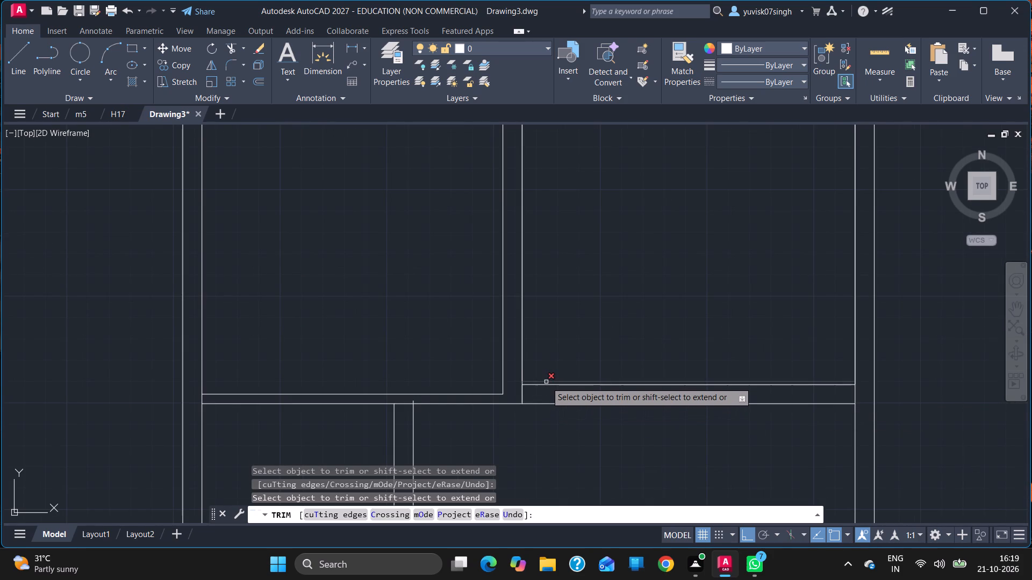
left_click(546, 382)
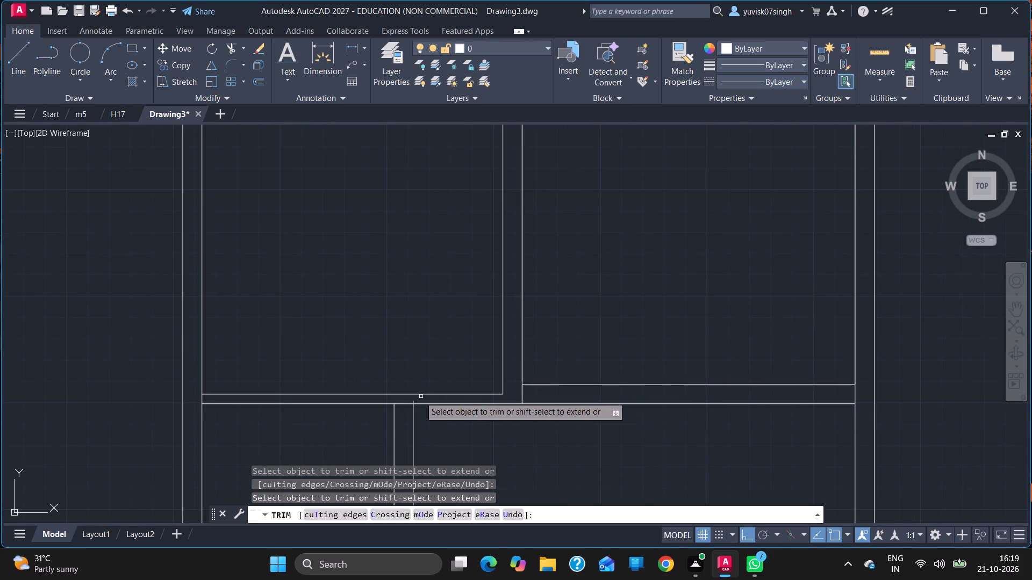
Trim the right vertical line's protruding end above the wall line on both the lower partition and the middle partition.
left_click(413, 399)
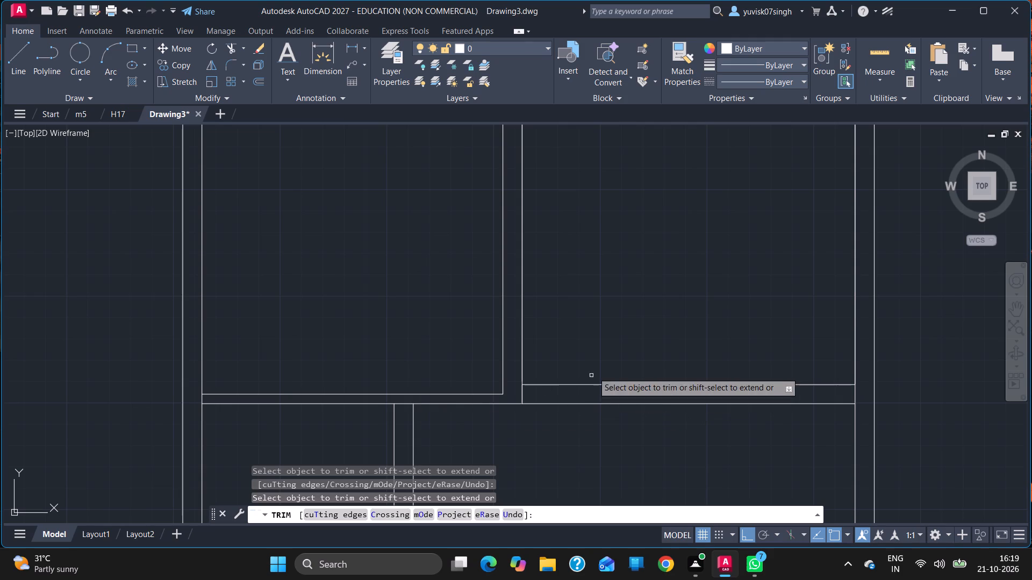
scroll(604, 351, "down", 1, "ctrl")
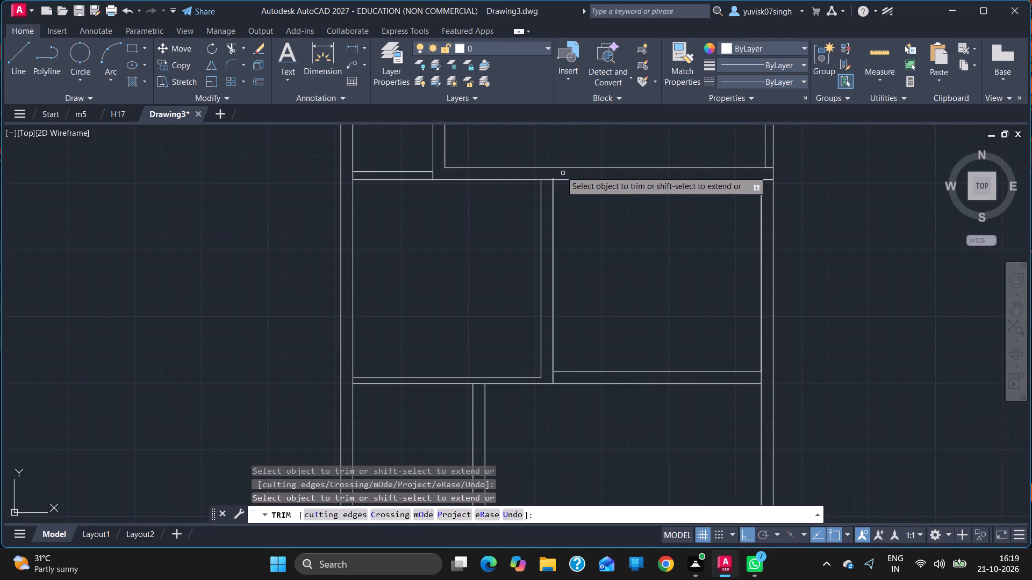
scroll(554, 163, "up", 3, "ctrl")
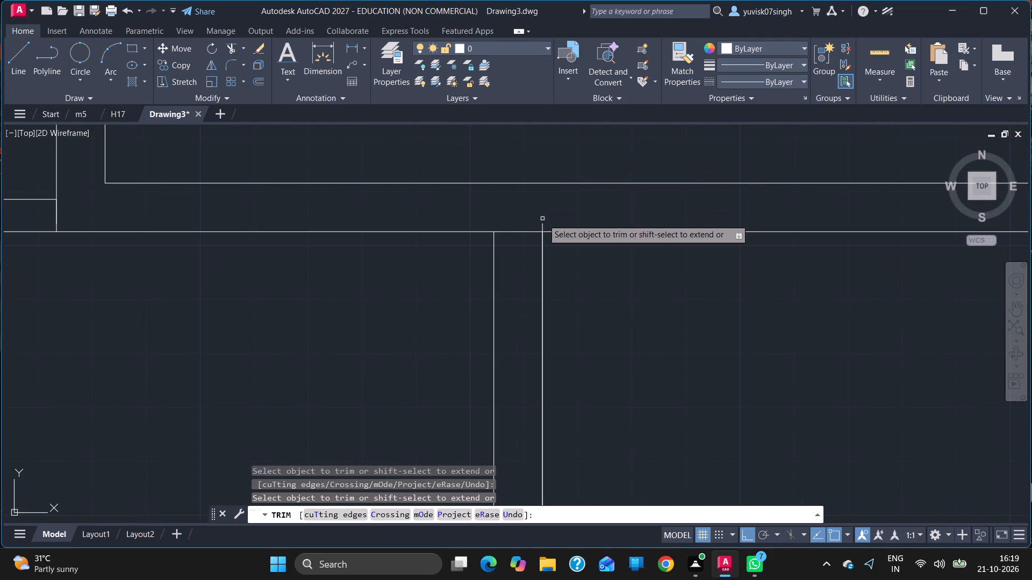
left_click(544, 224)
scroll(544, 224, "down", 1, "ctrl")
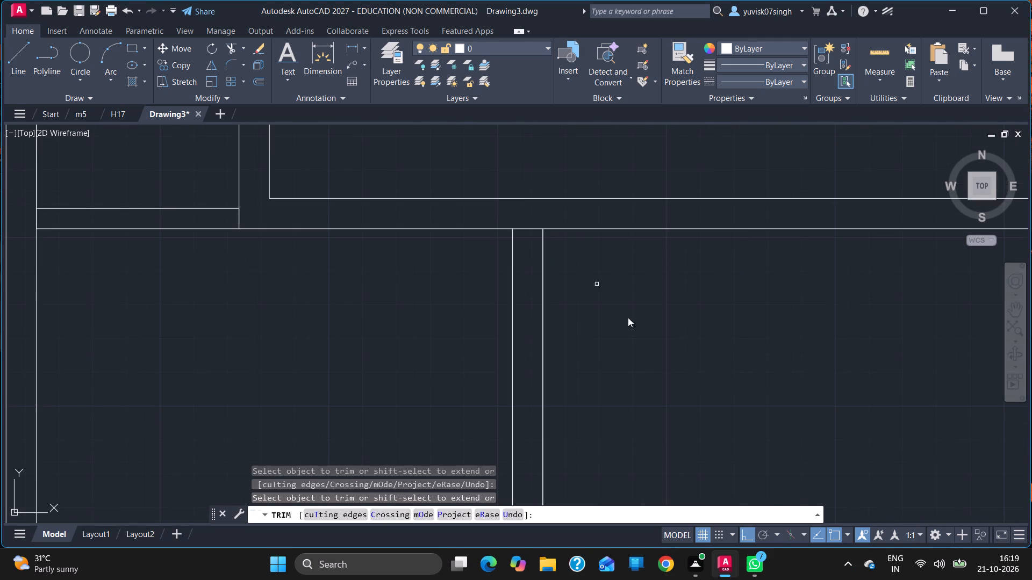
scroll(664, 183, "down", 2, "ctrl")
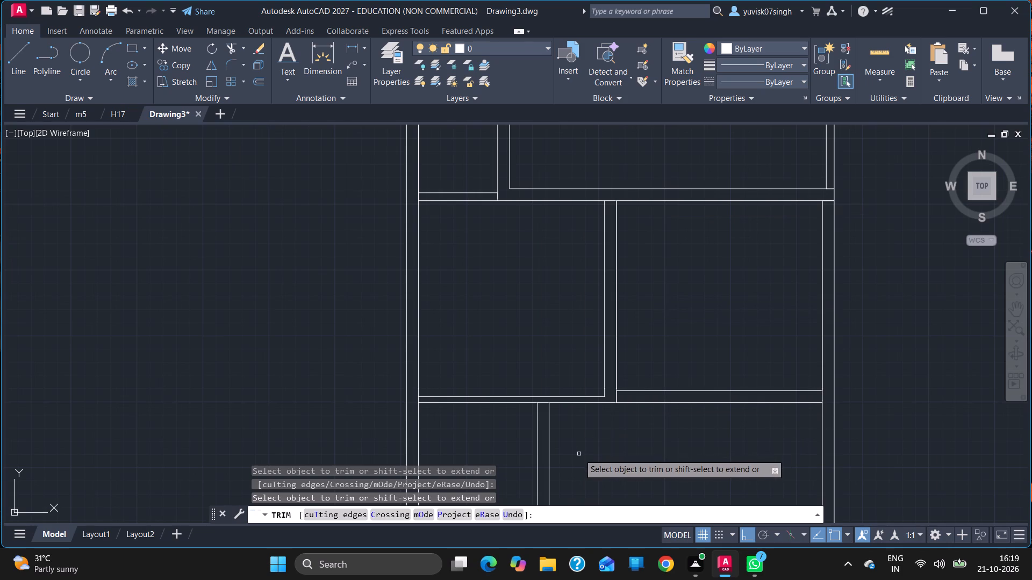
scroll(579, 447, "up", 2, "ctrl")
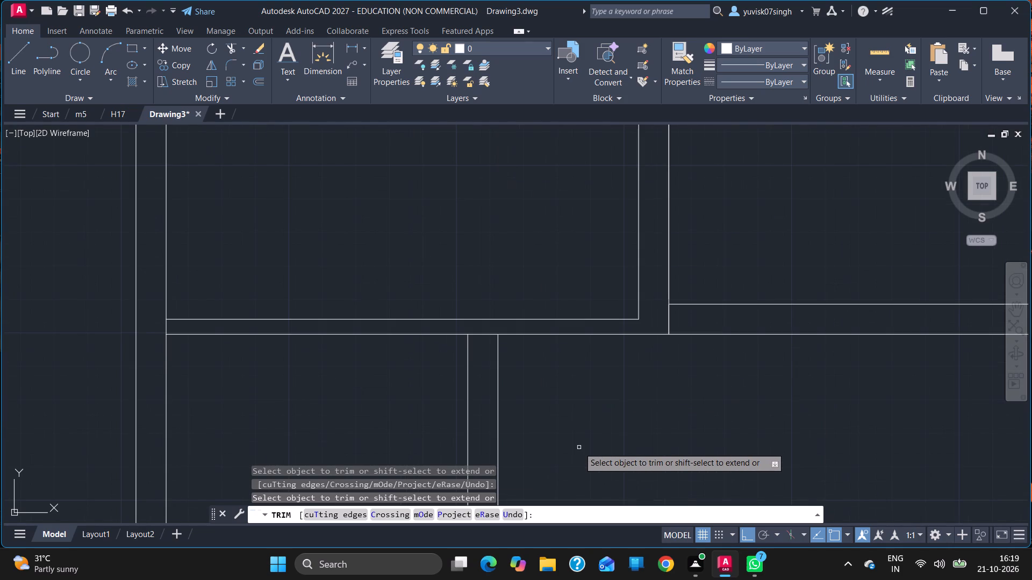
key("Escape")
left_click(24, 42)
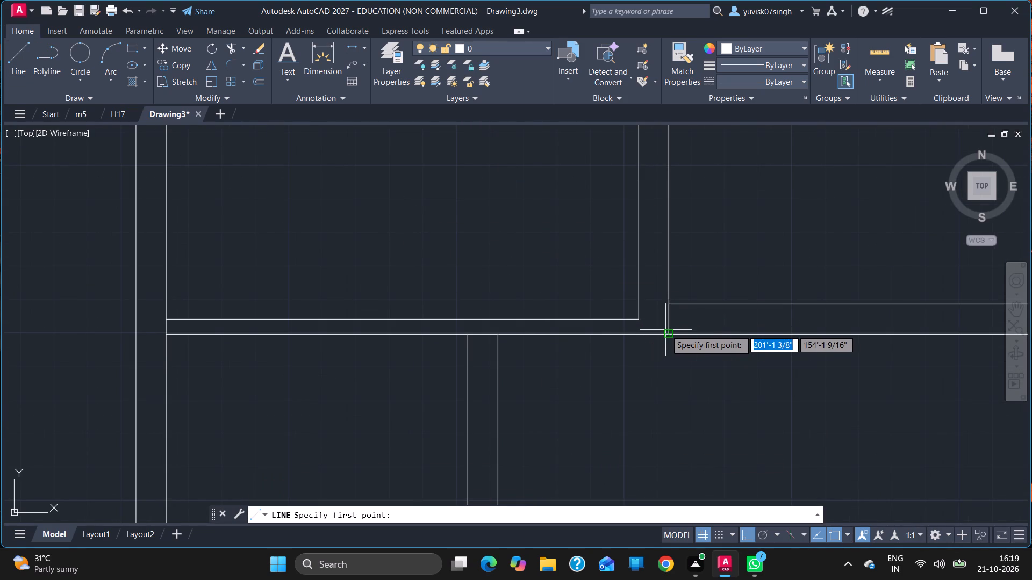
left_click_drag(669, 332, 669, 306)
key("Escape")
From the inner right wall line at the lower line below the middle-right room, draw connected lines 17'3" leftward and 13' down.
left_click(1010, 309)
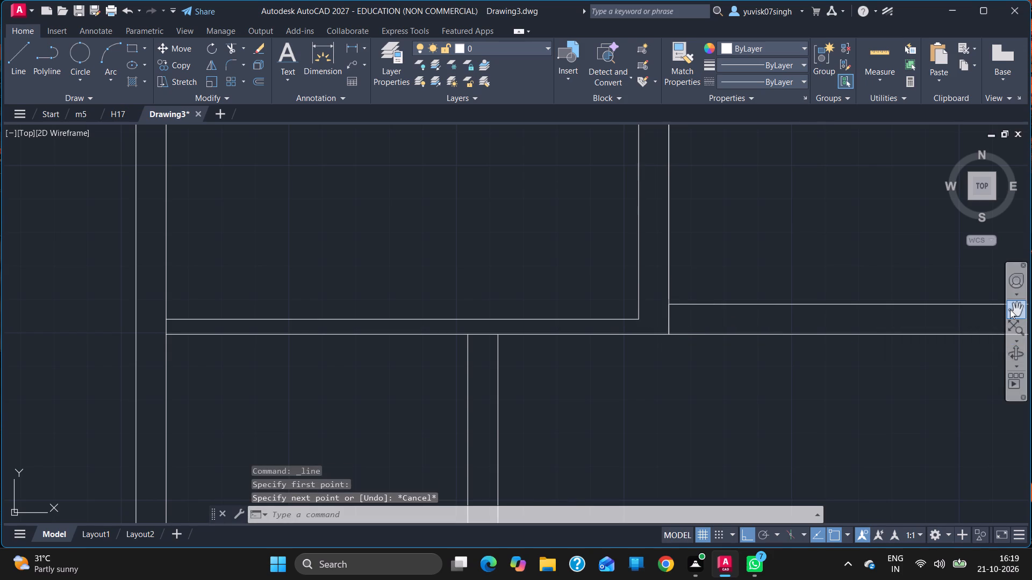
left_click_drag(829, 395, 448, 352)
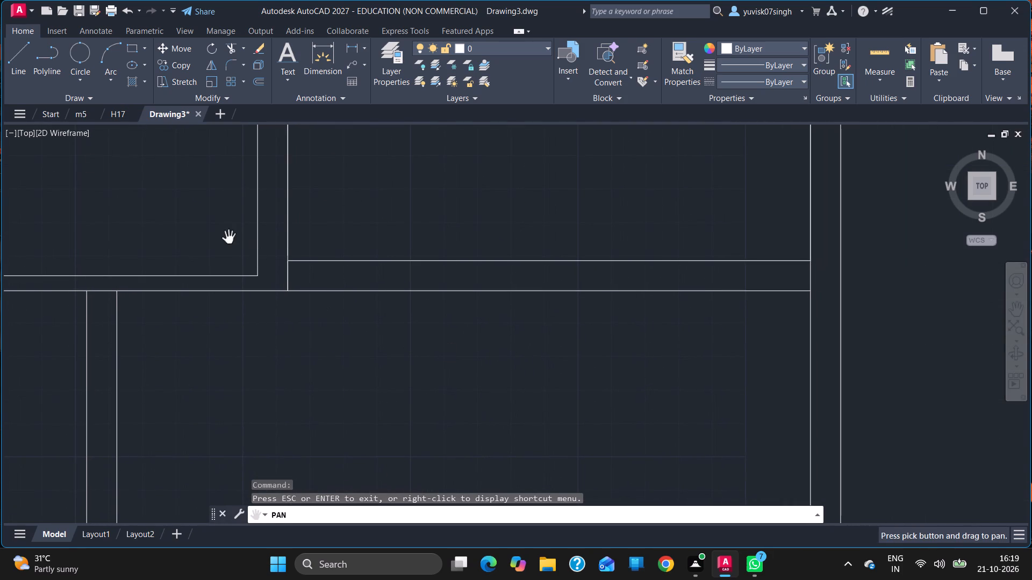
left_click(23, 41)
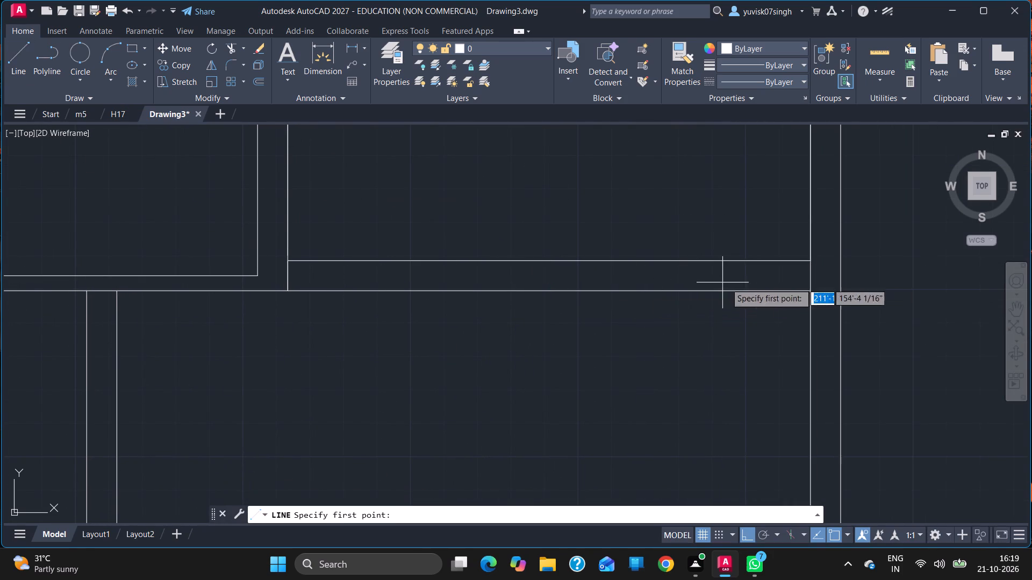
left_click(812, 292)
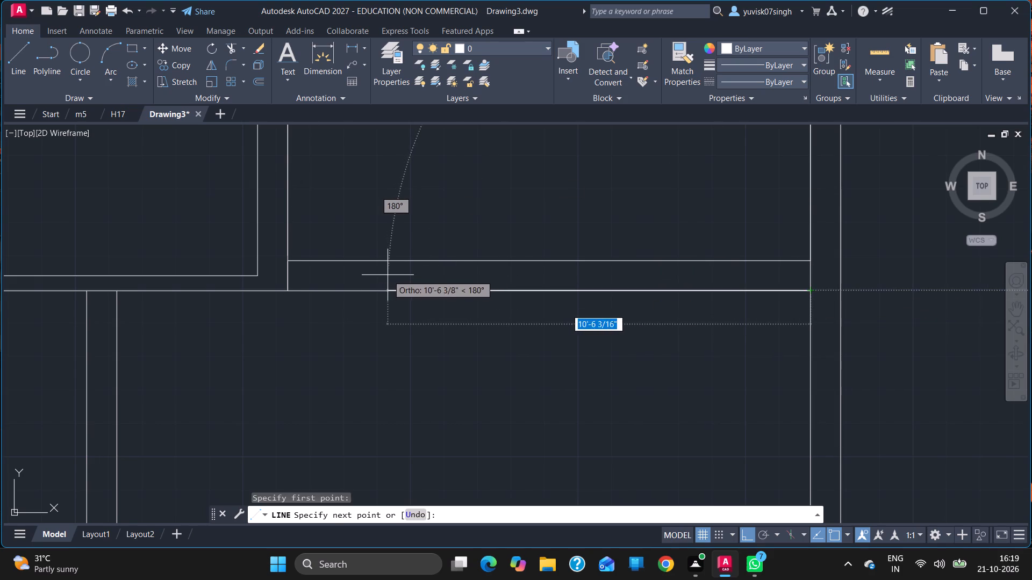
key("1")
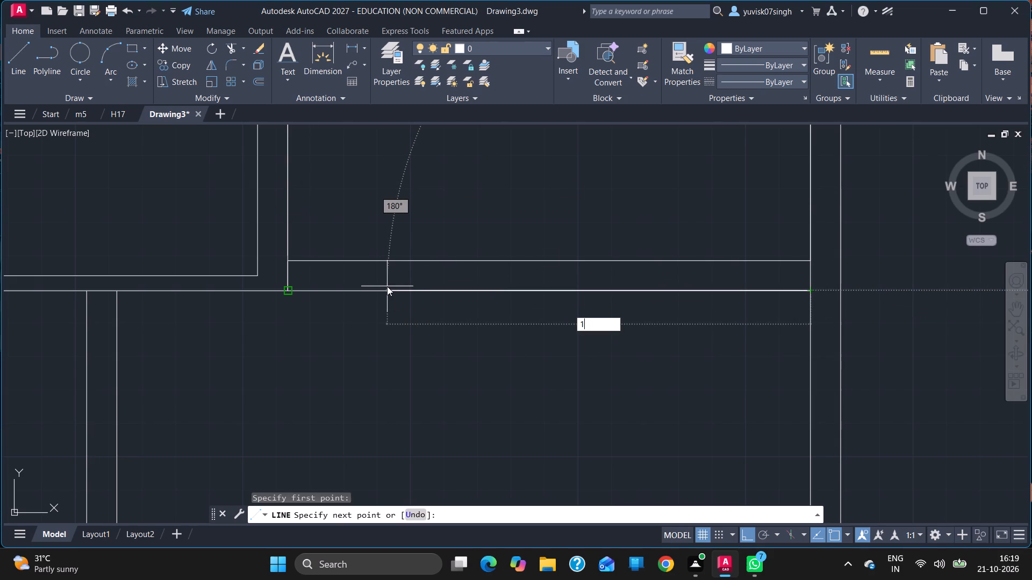
type("7'")
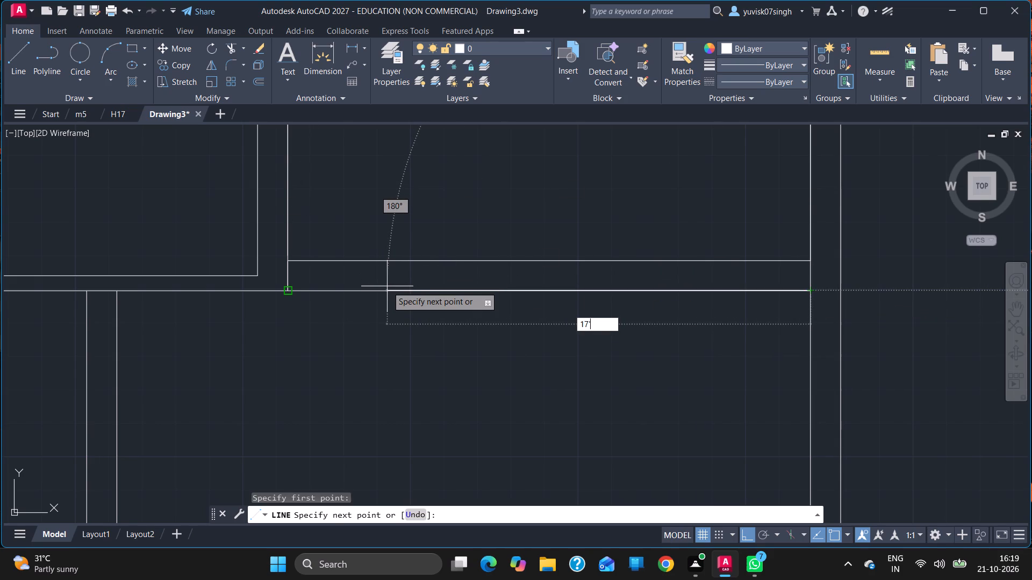
key("3")
key("Return")
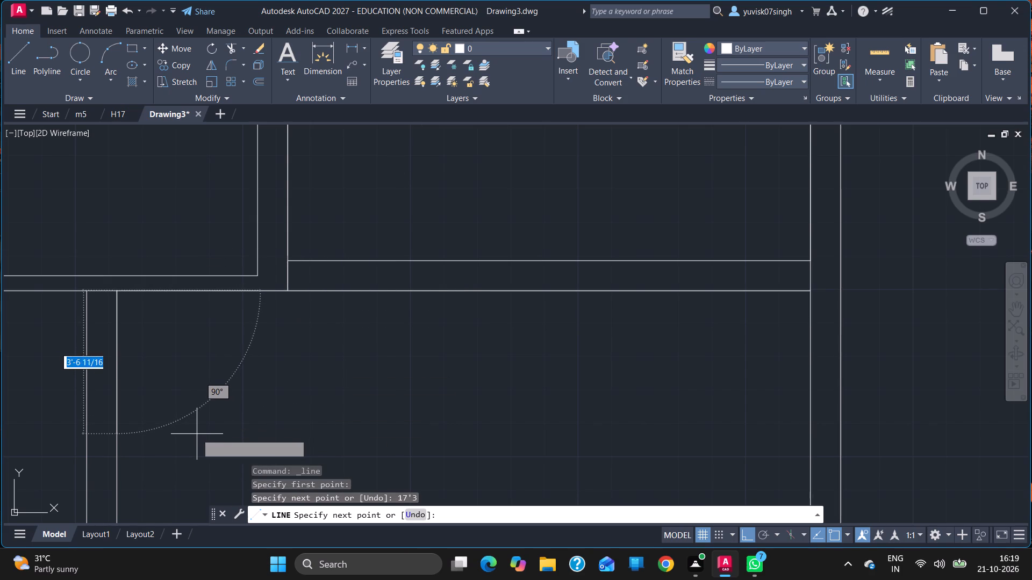
key("1")
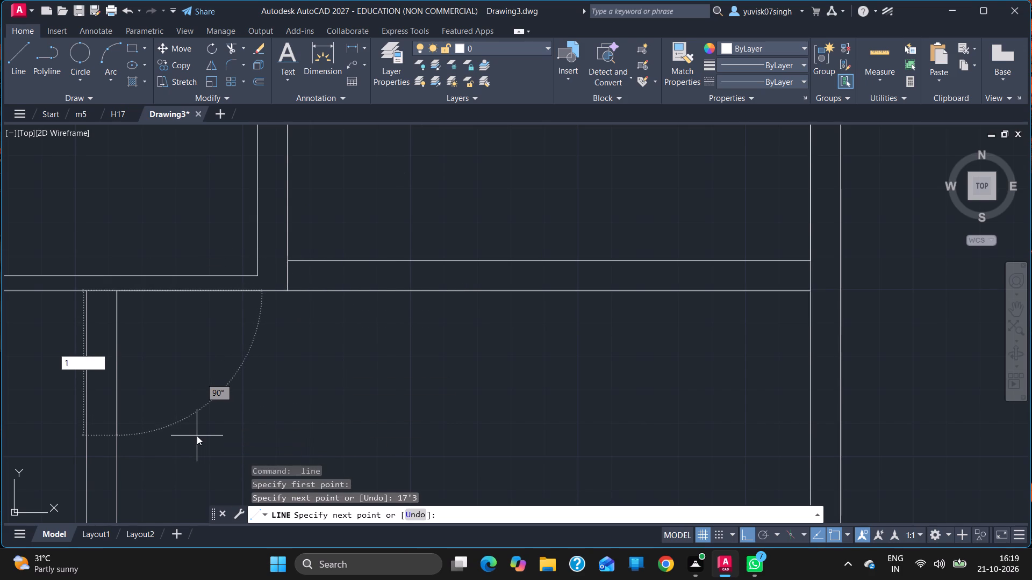
key("3")
key("apostrophe")
key("Return")
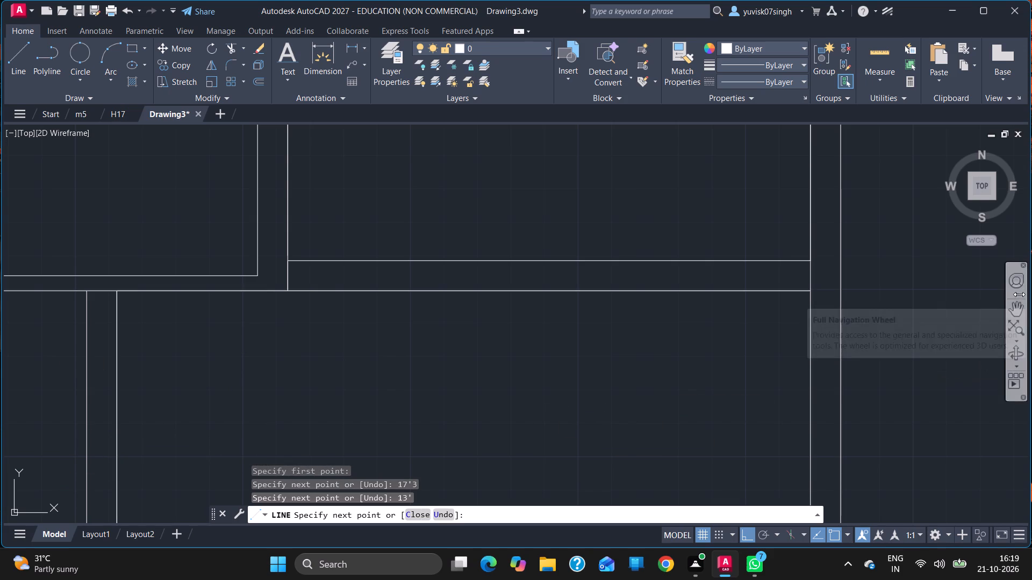
Continue the line 17'3" rightward to the inner right wall line and 9" down along it.
left_click(1017, 304)
left_click_drag(481, 380, 515, 228)
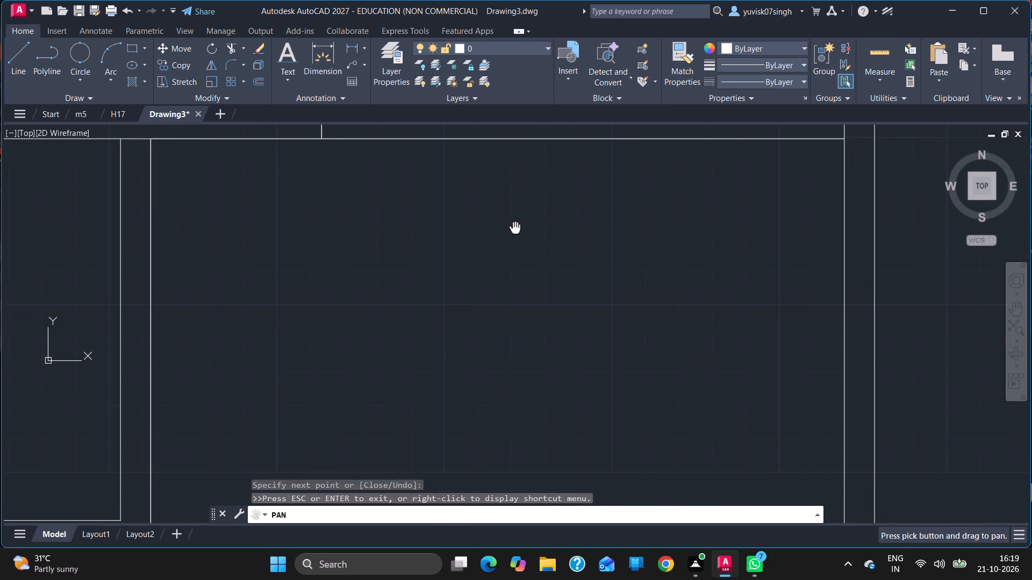
scroll(515, 228, "down", 2, "ctrl")
left_click_drag(446, 340, 464, 257)
scroll(464, 257, "up", 1, "ctrl")
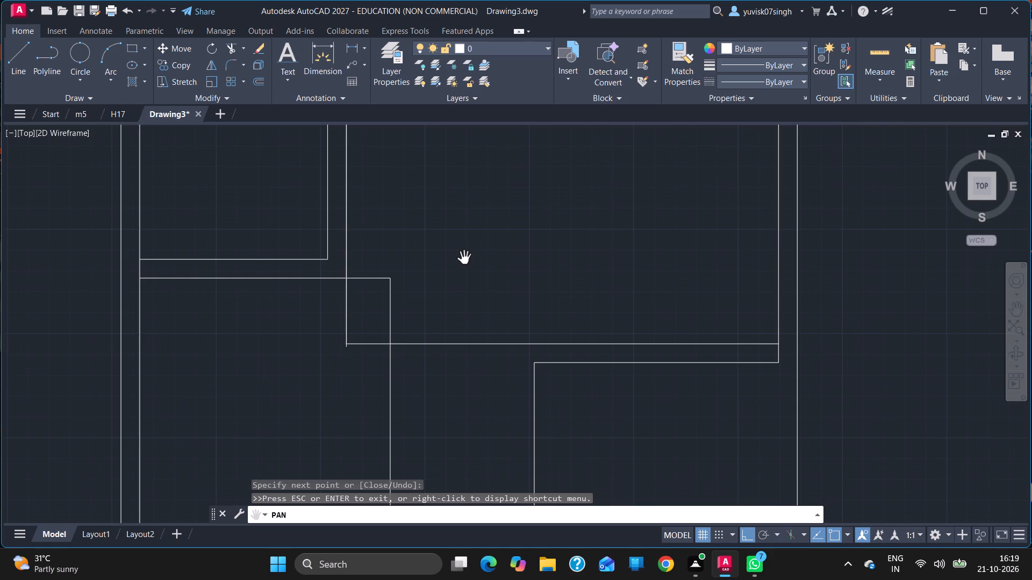
key("Escape")
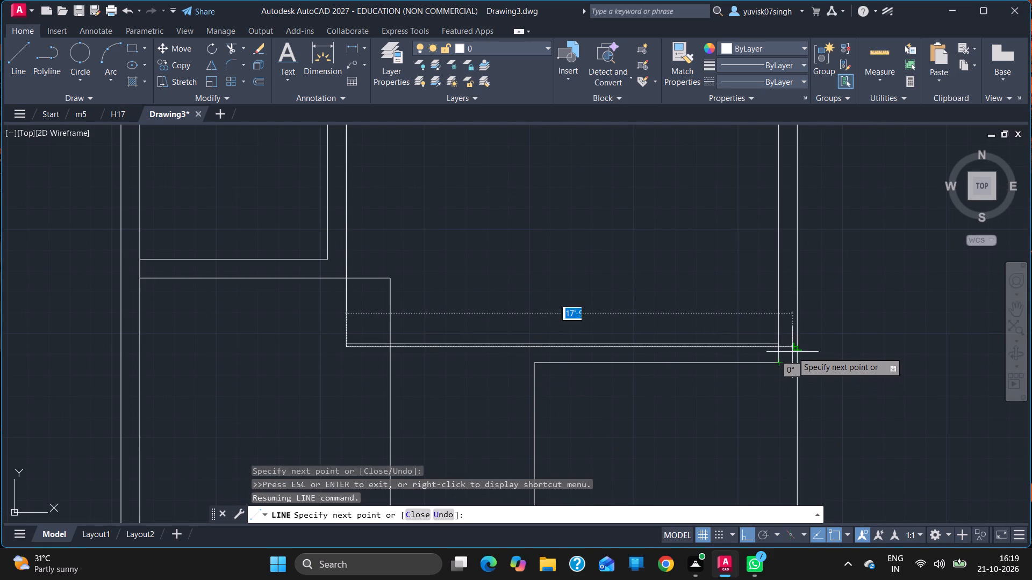
key("1")
type("7'")
key("3")
key("Return")
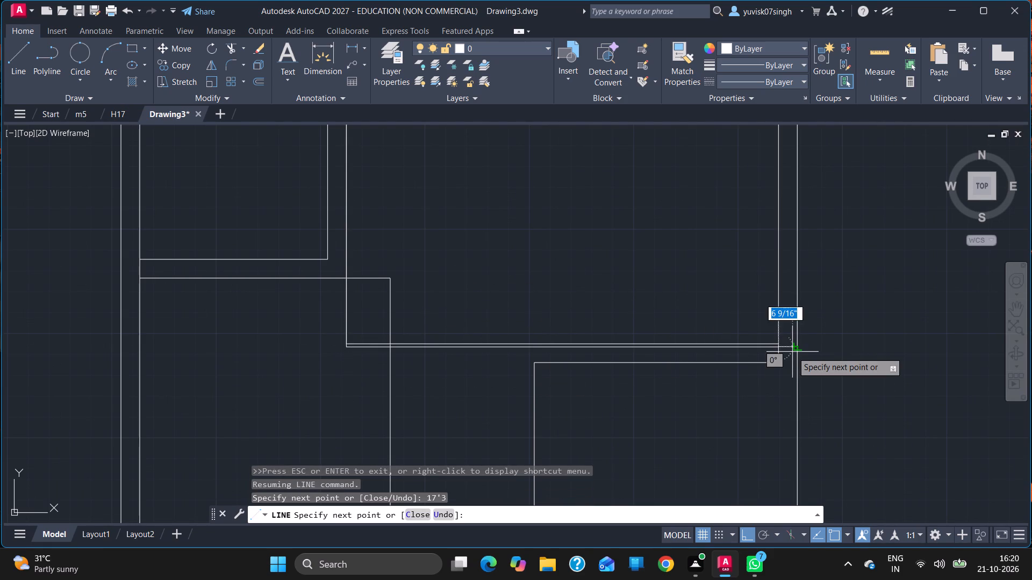
key("9")
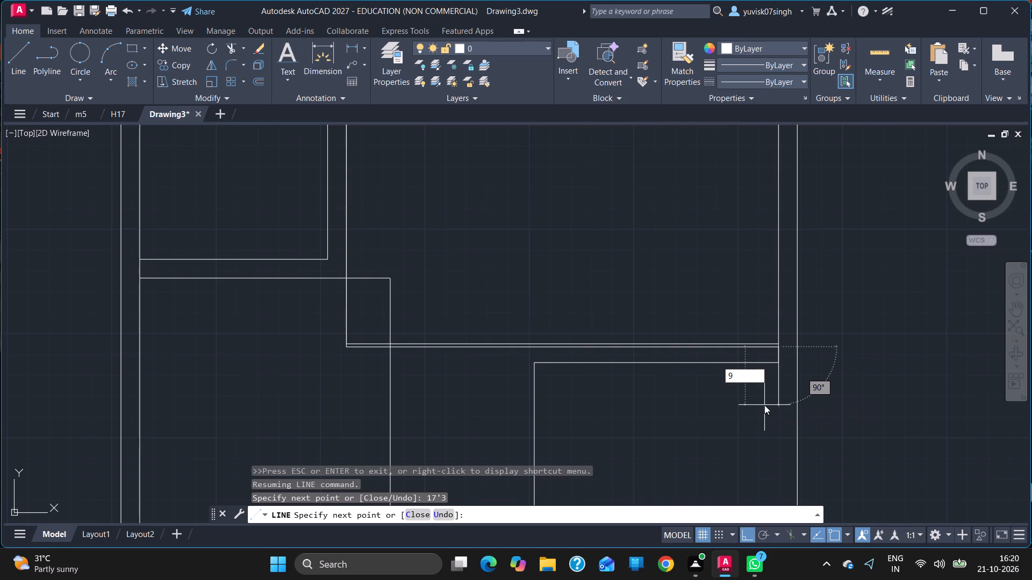
key("Return")
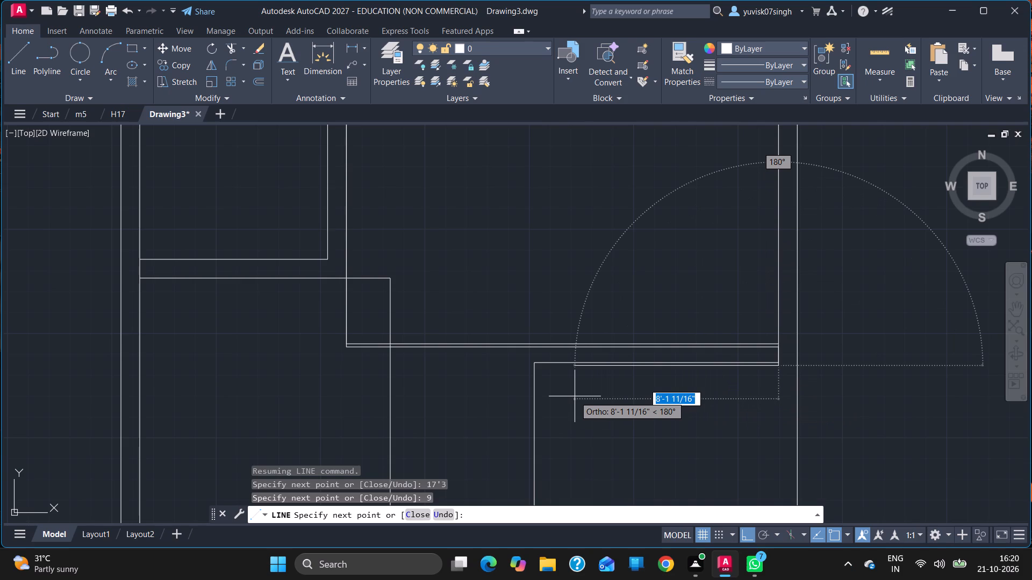
Continue the line 9'9" leftward and 12'6" down to form the lower-right room's top and left sides.
key("9")
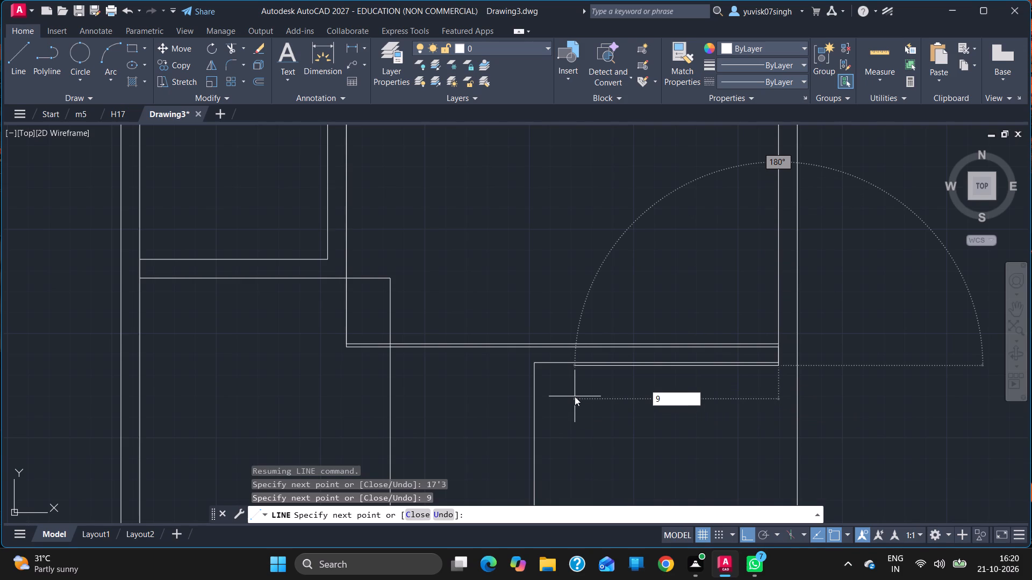
key("apostrophe")
key("9")
key("Return")
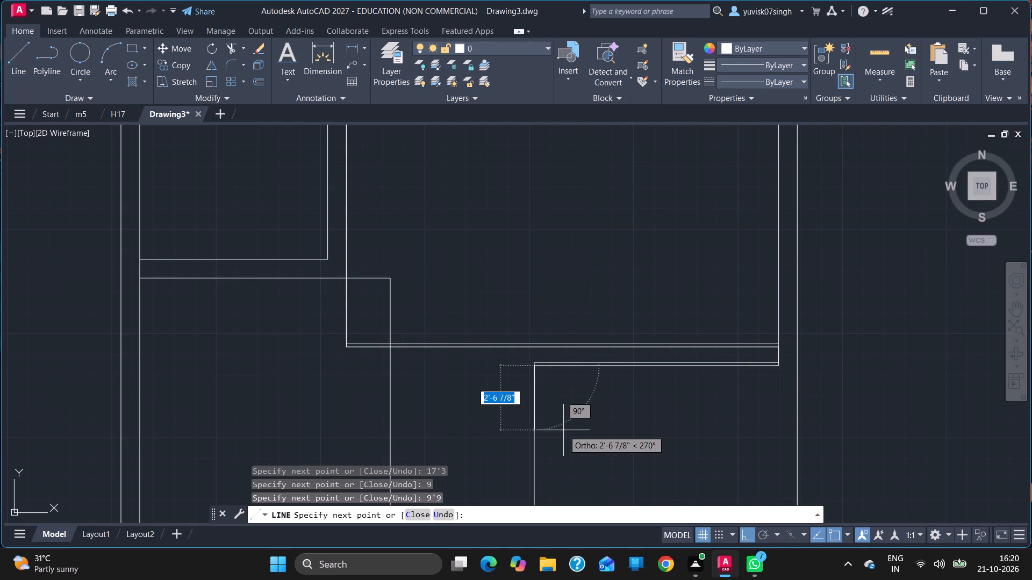
type("12")
key("apostrophe")
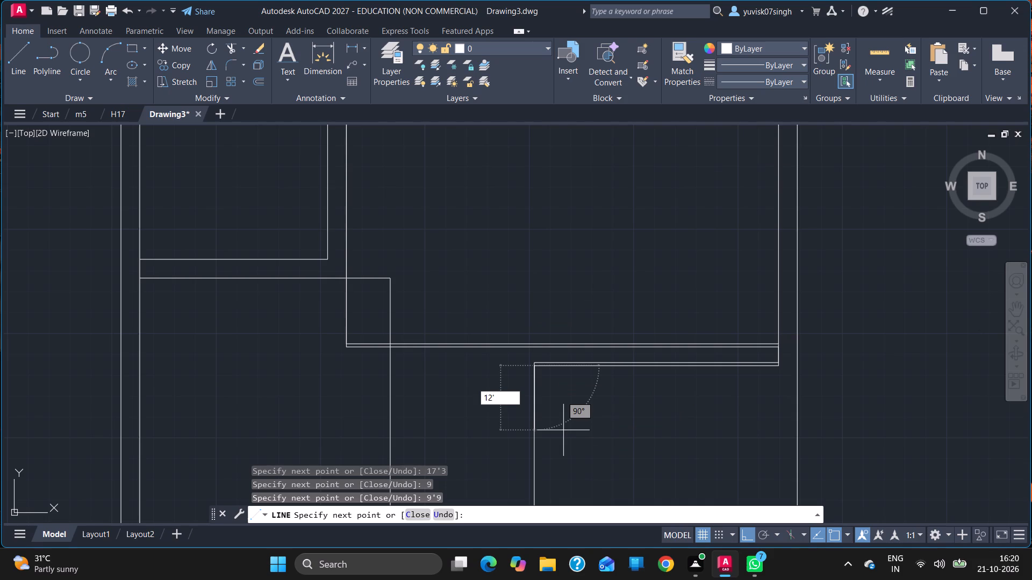
key("6")
key("Return")
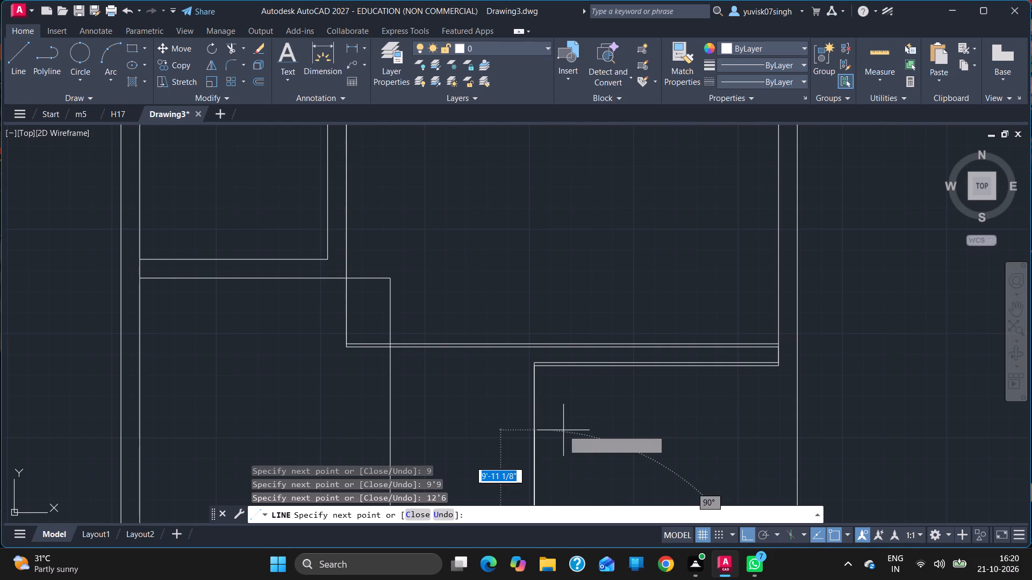
Continue the line 9'9" rightward and 12'6" up to close the lower-right room's outline, and end the line.
left_click(1008, 313)
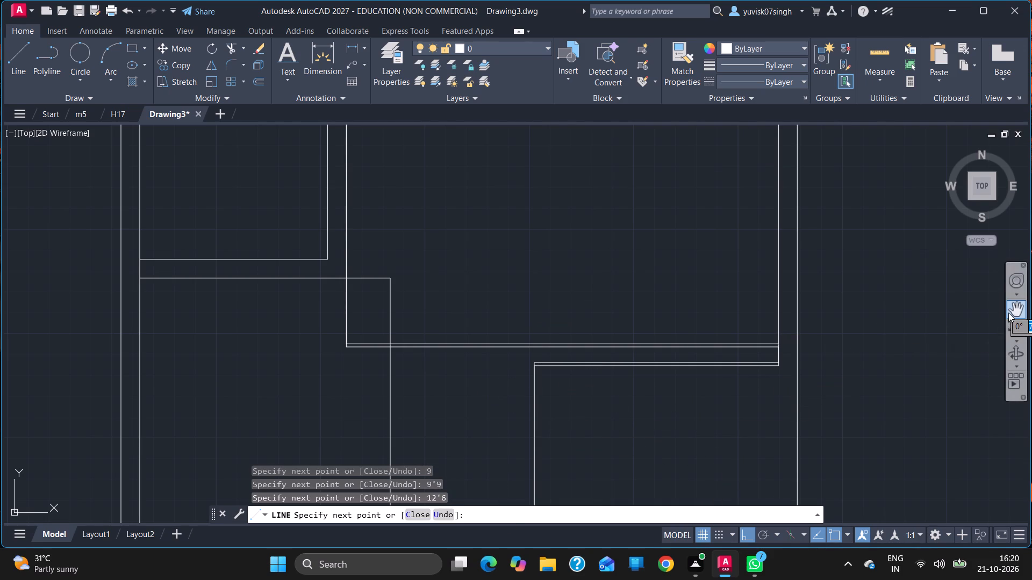
left_click_drag(734, 439, 693, 166)
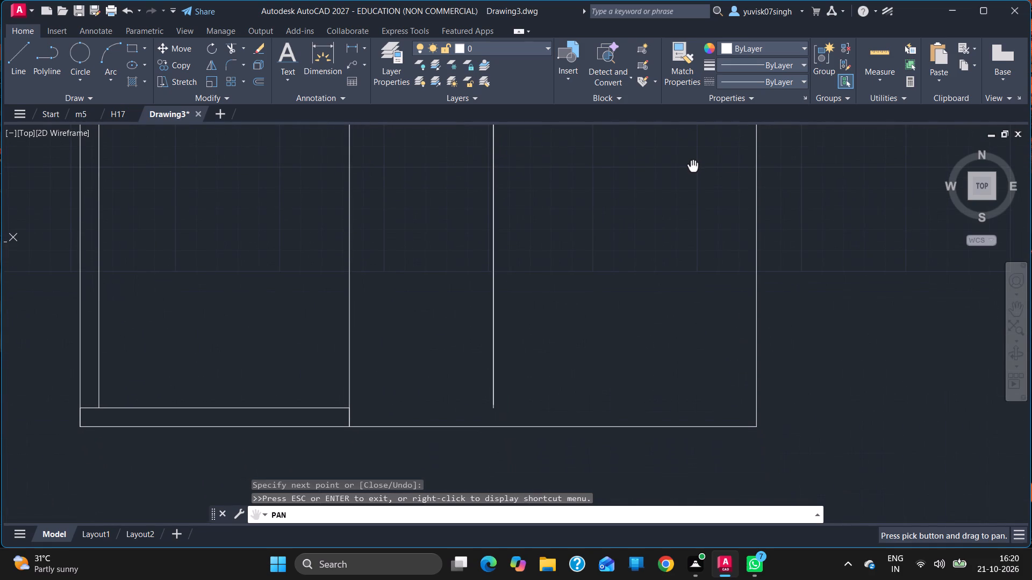
key("Escape")
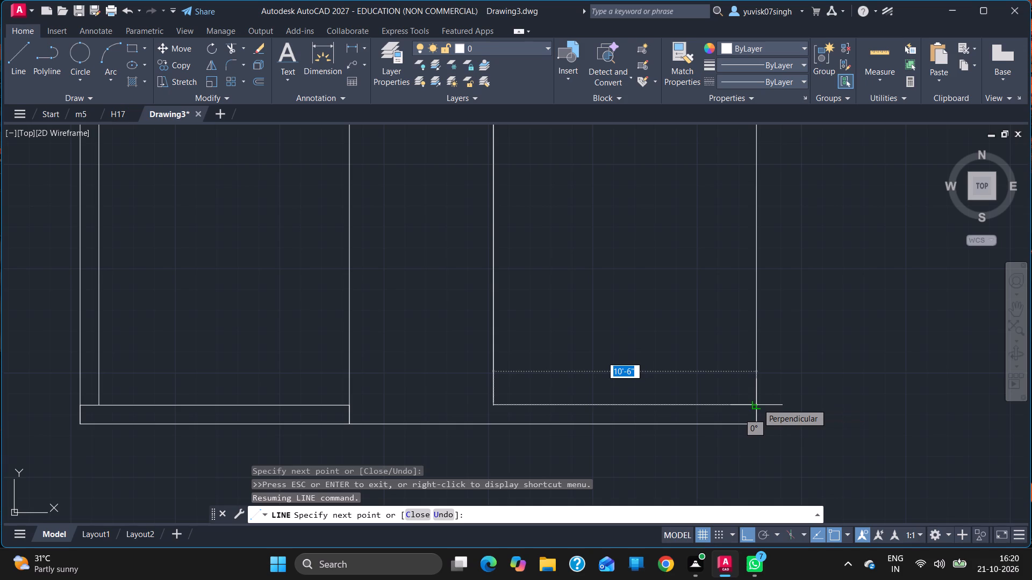
type("9'9")
key("Return")
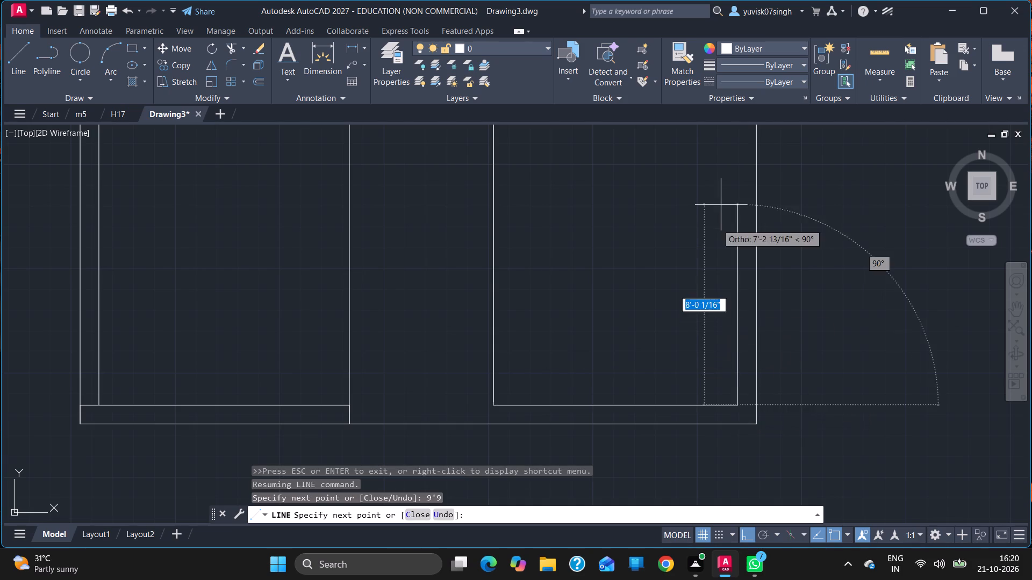
left_click(1012, 309)
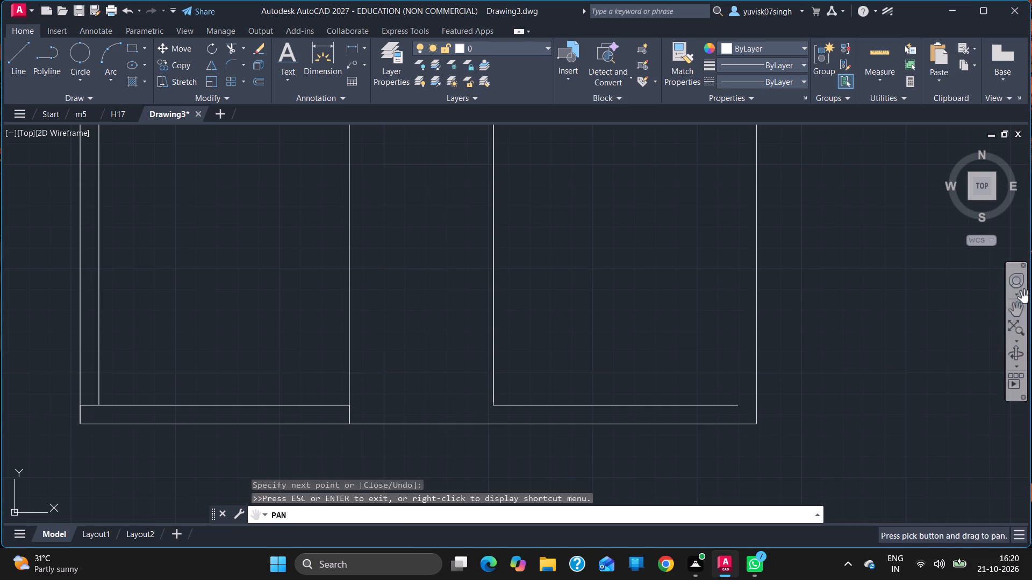
left_click_drag(633, 260, 648, 451)
key("Escape")
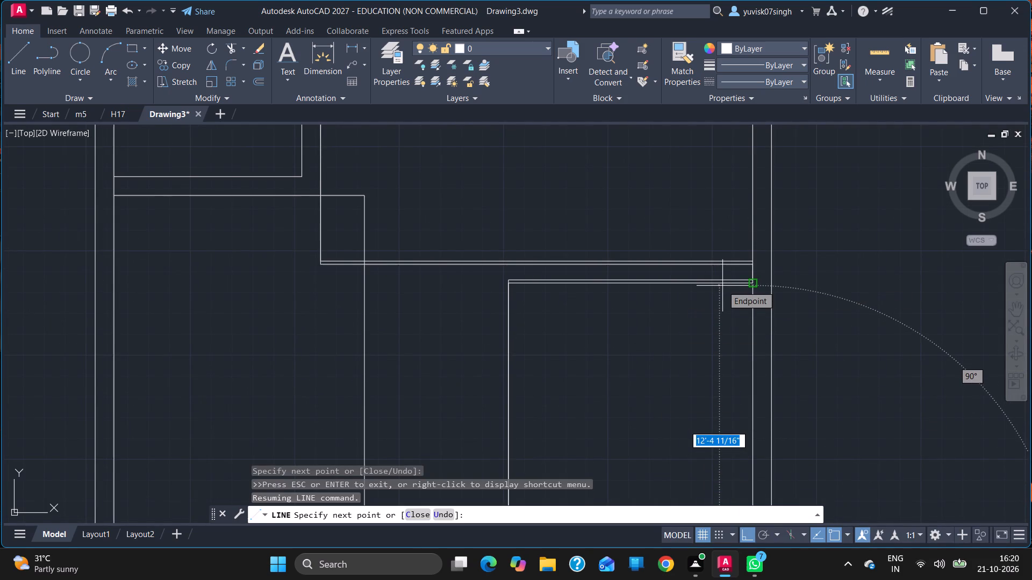
type("12")
key("apostrophe")
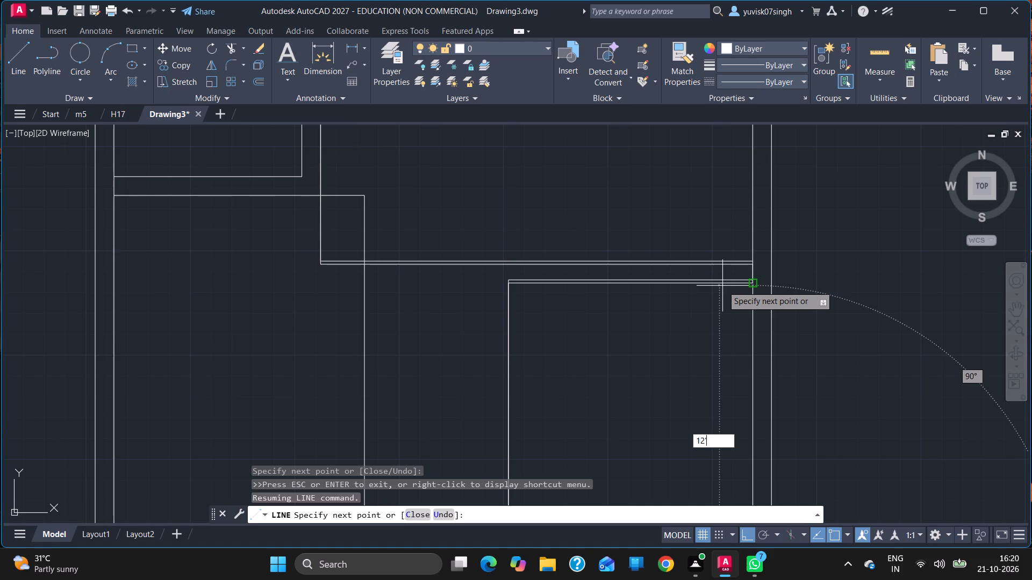
key("6")
key("Return")
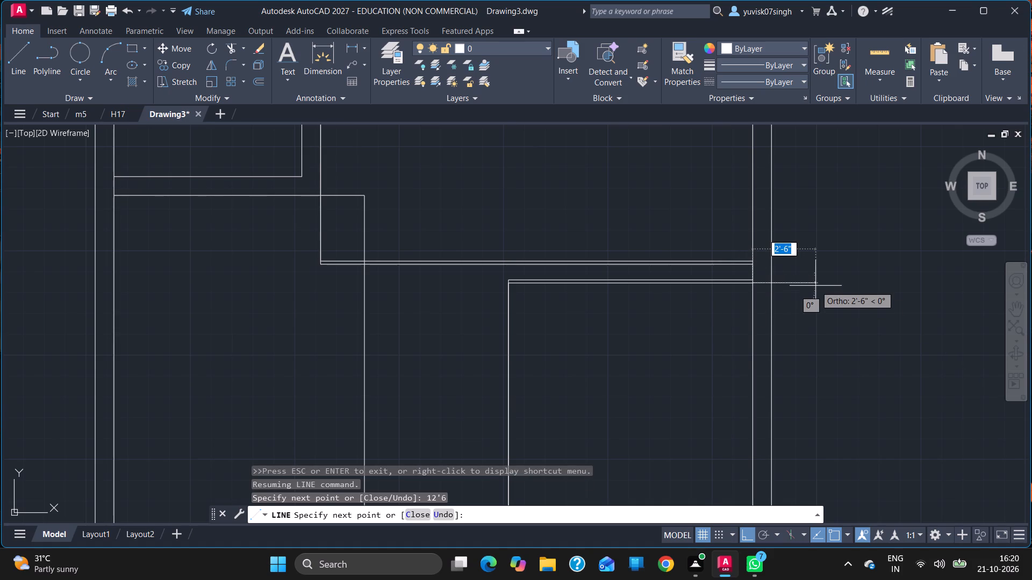
key("Escape")
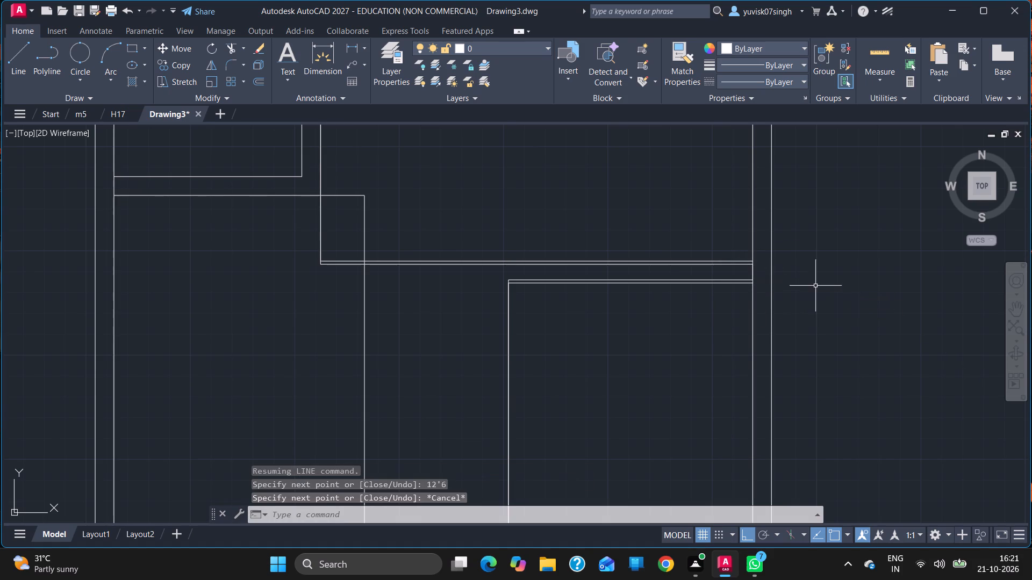
Trim away the upper line of both doubled horizontal wall lines above the lower-right room, including the short leftover piece beyond the crossing vertical.
type("TR")
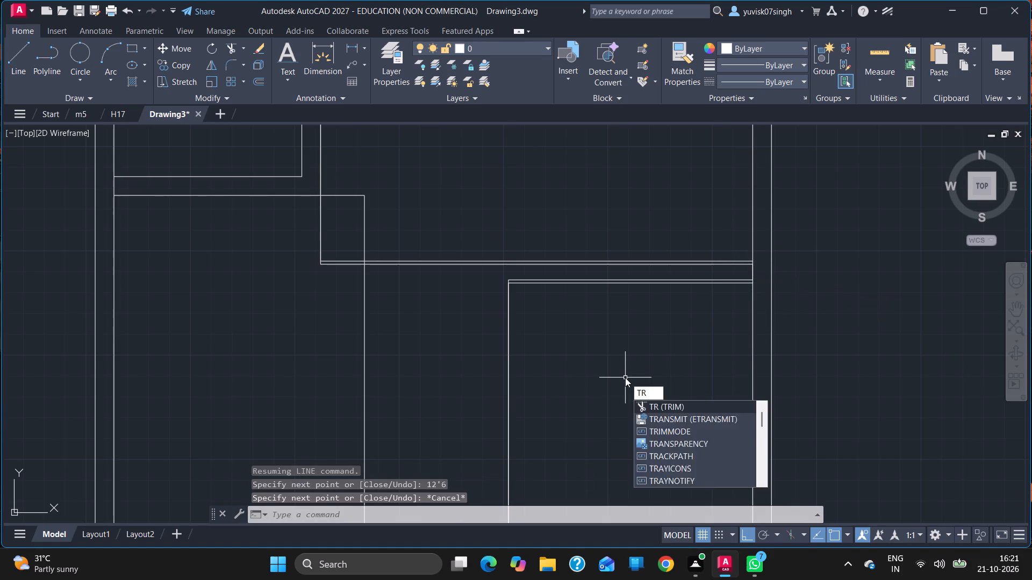
key("Return")
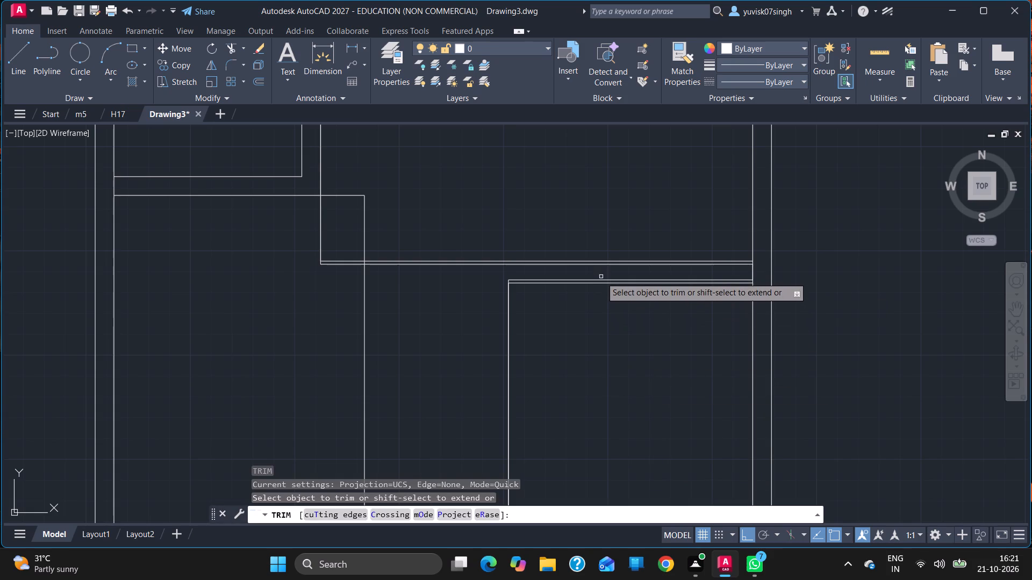
left_click(601, 280)
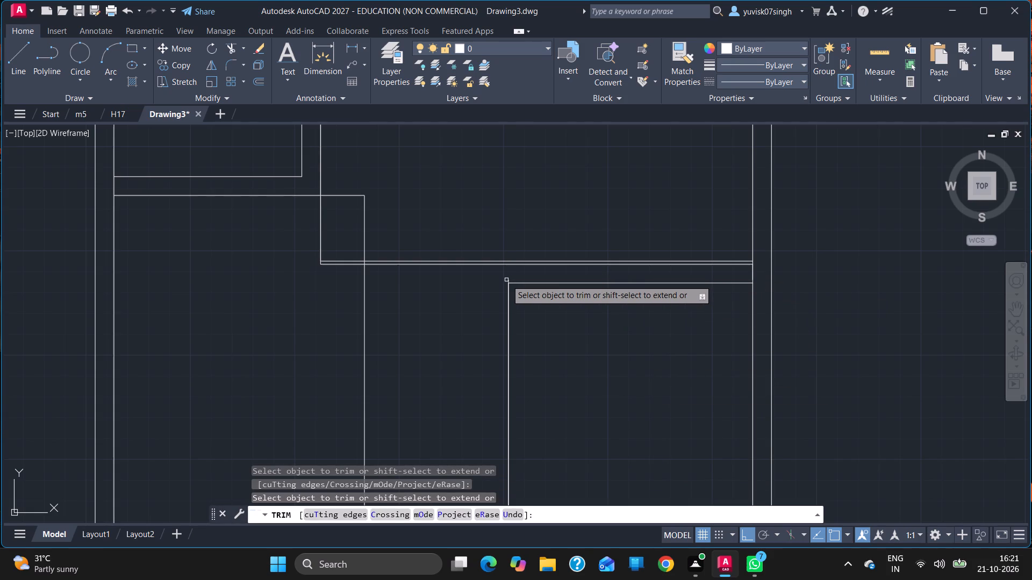
left_click(506, 280)
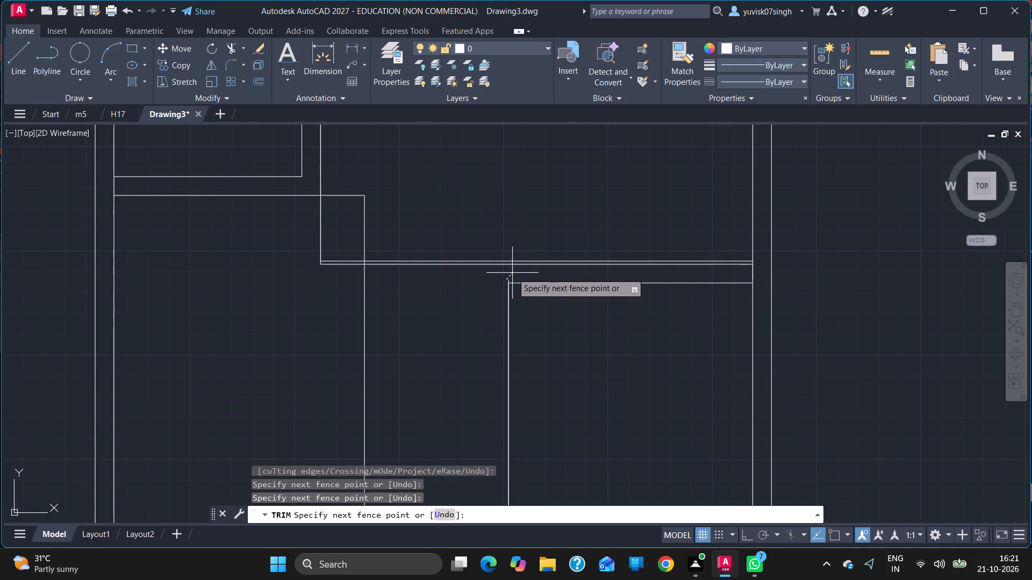
left_click_drag(512, 273, 508, 279)
left_click(508, 279)
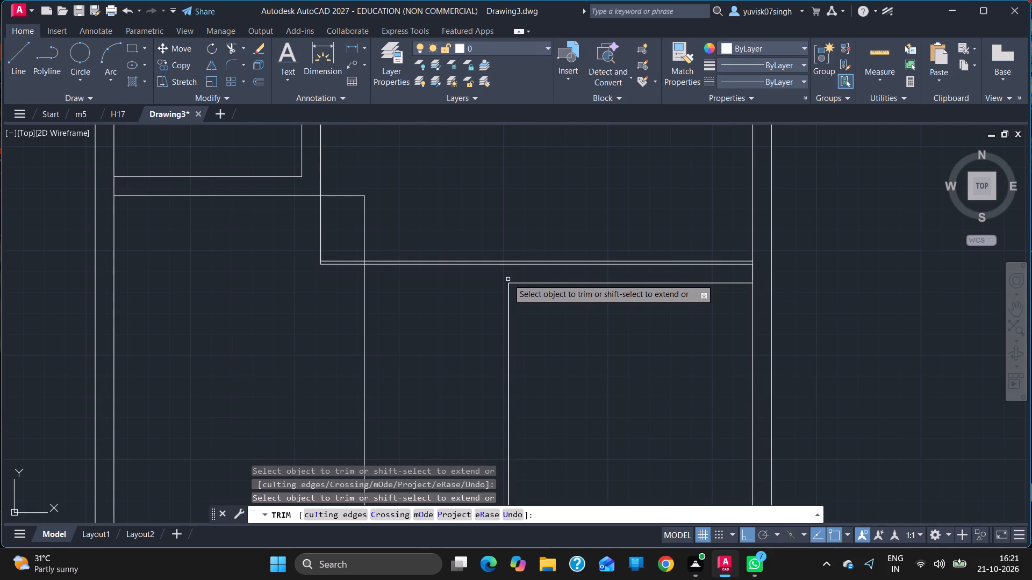
left_click(508, 259)
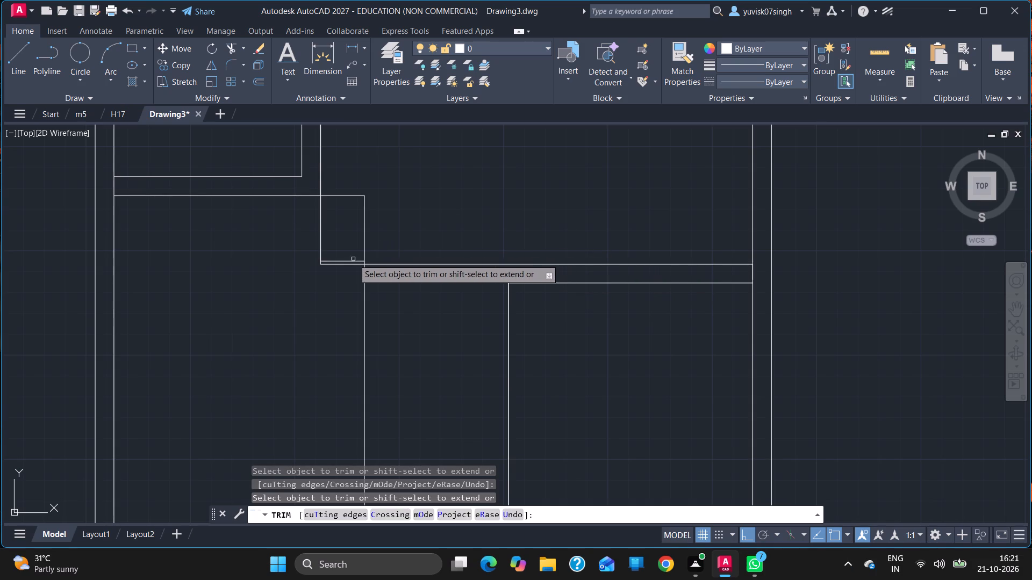
left_click(350, 260)
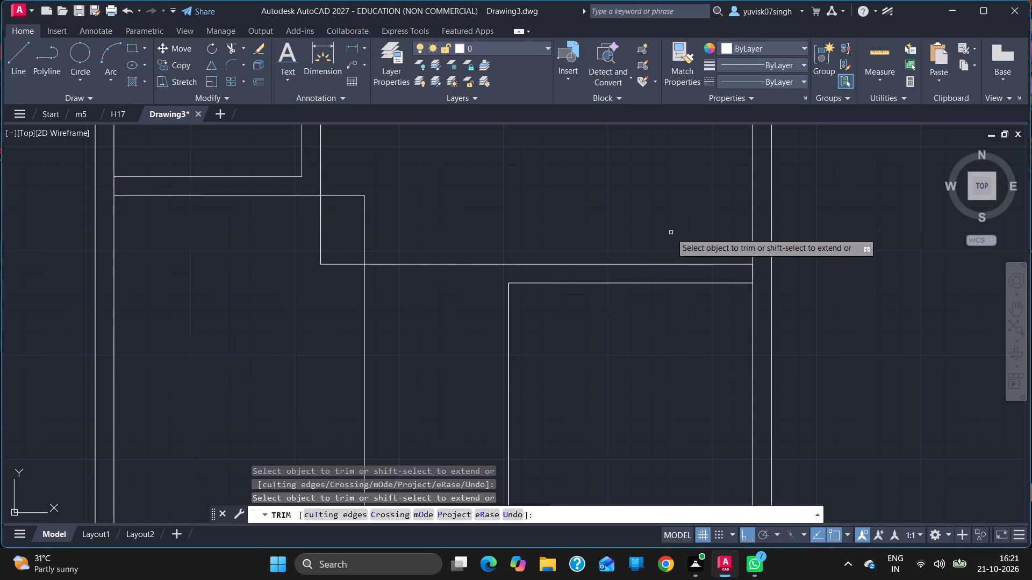
key("Escape")
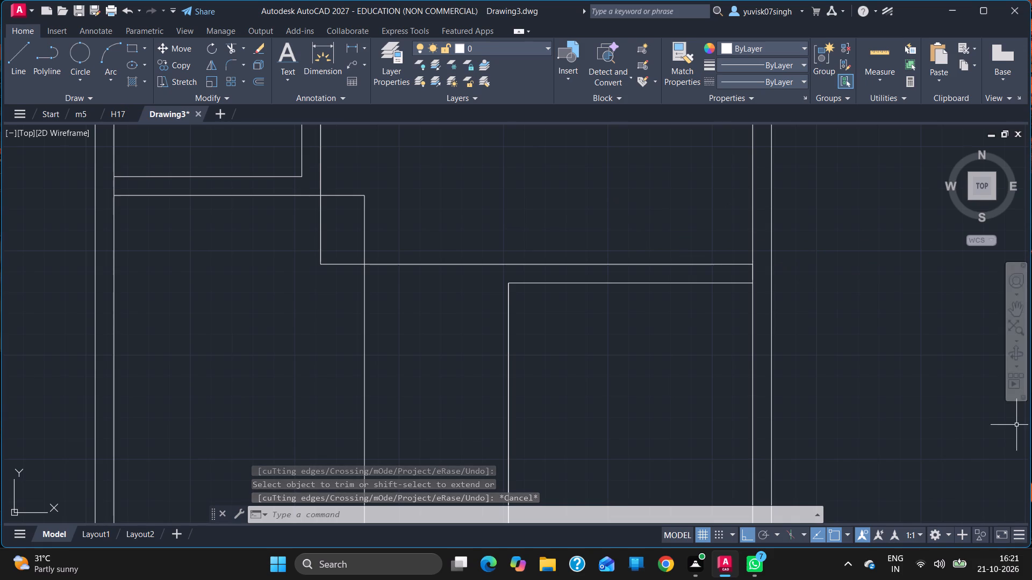
From the top-left room's upper-left corner, draw a line 9' down its left side and 6" further to the wall line below.
left_click(1016, 314)
left_click_drag(618, 391, 613, 179)
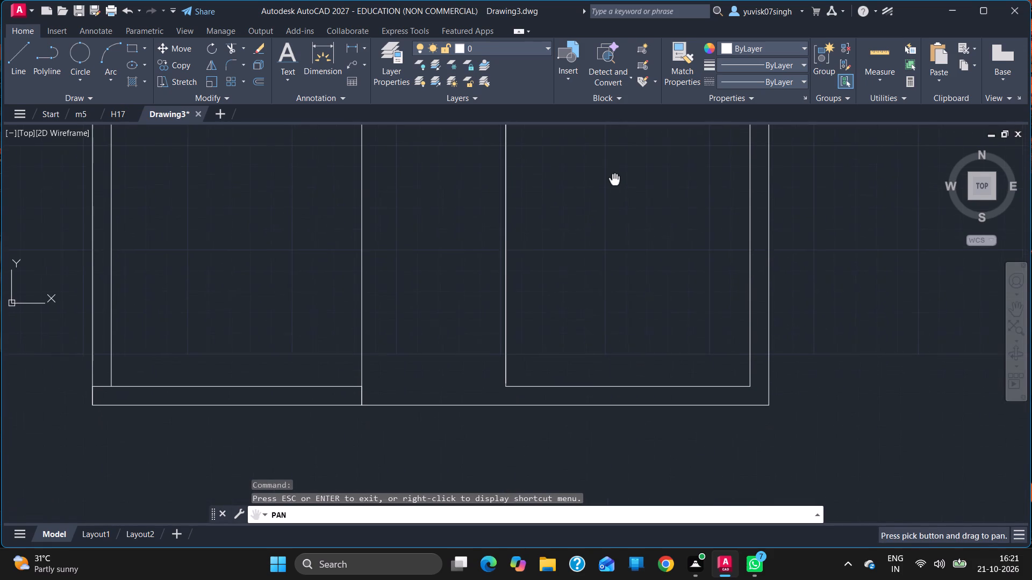
left_click_drag(613, 179, 613, 199)
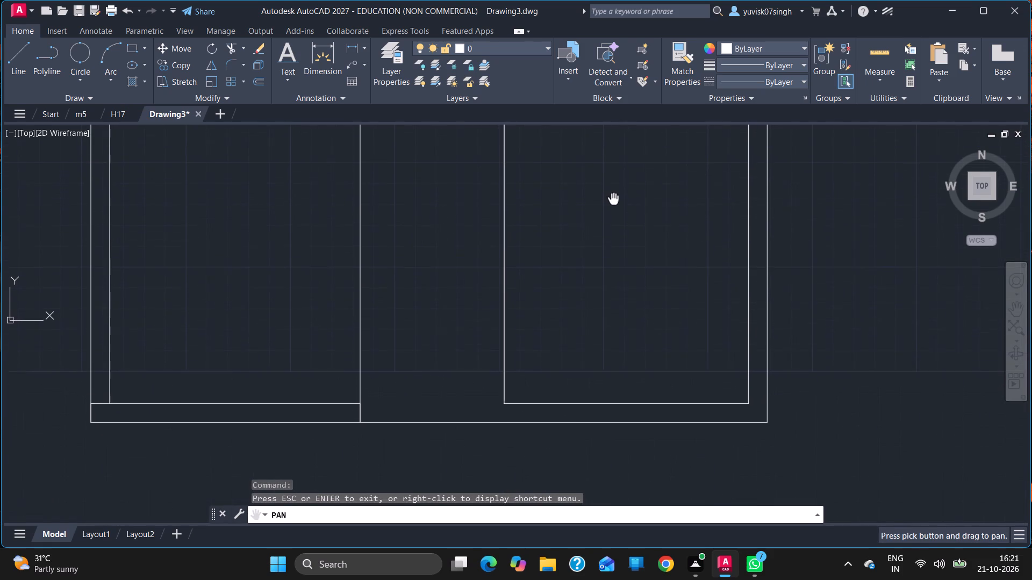
left_click_drag(613, 199, 625, 460)
left_click_drag(387, 231, 440, 344)
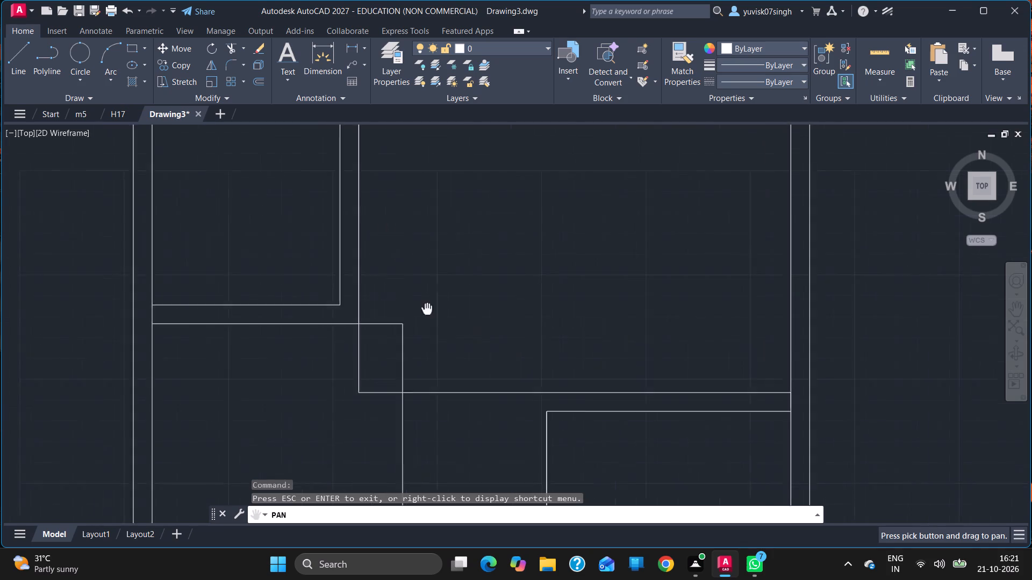
left_click_drag(440, 344, 507, 546)
left_click_drag(342, 201, 389, 363)
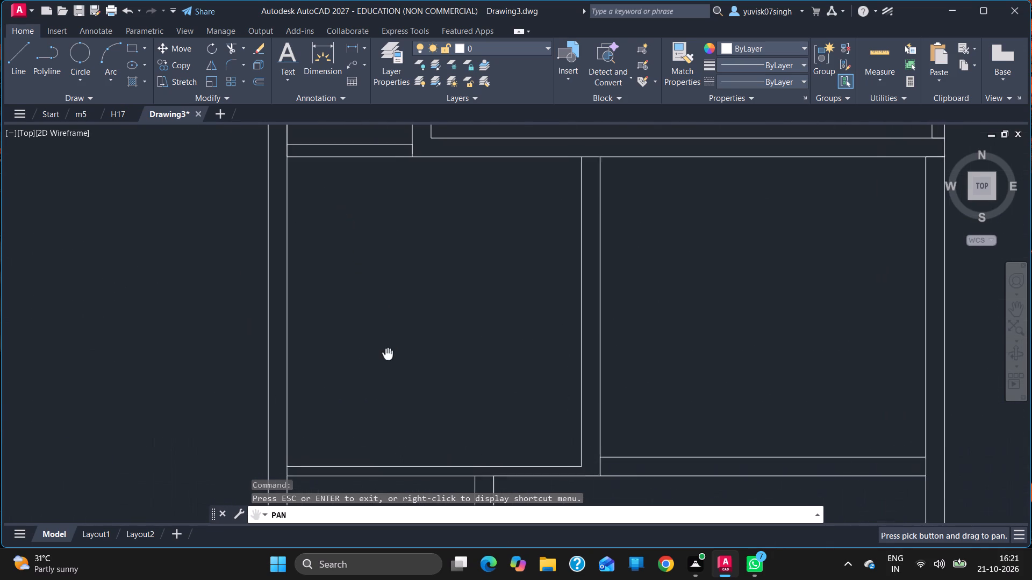
left_click_drag(389, 363, 391, 465)
left_click_drag(409, 379, 447, 550)
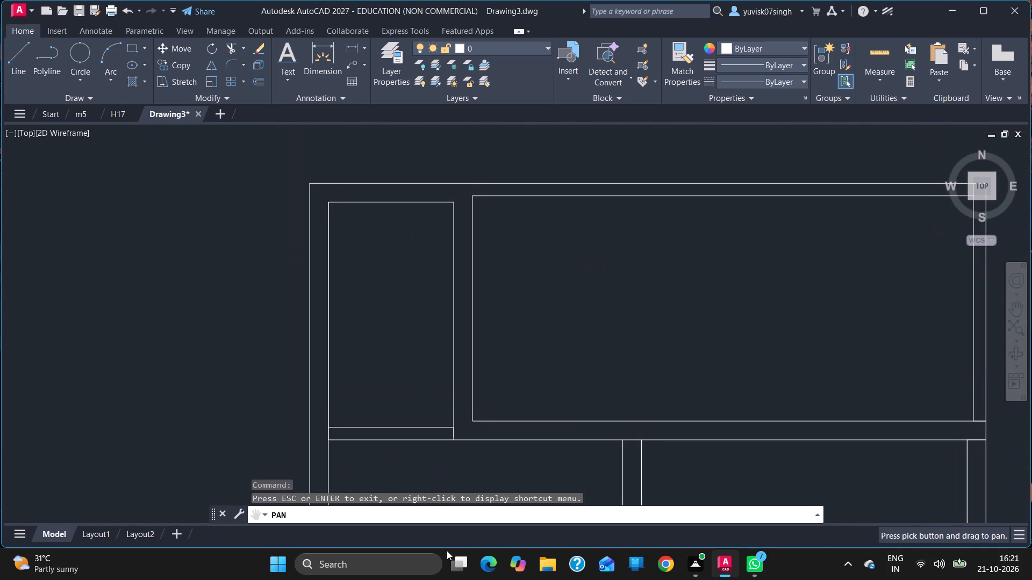
key("Escape")
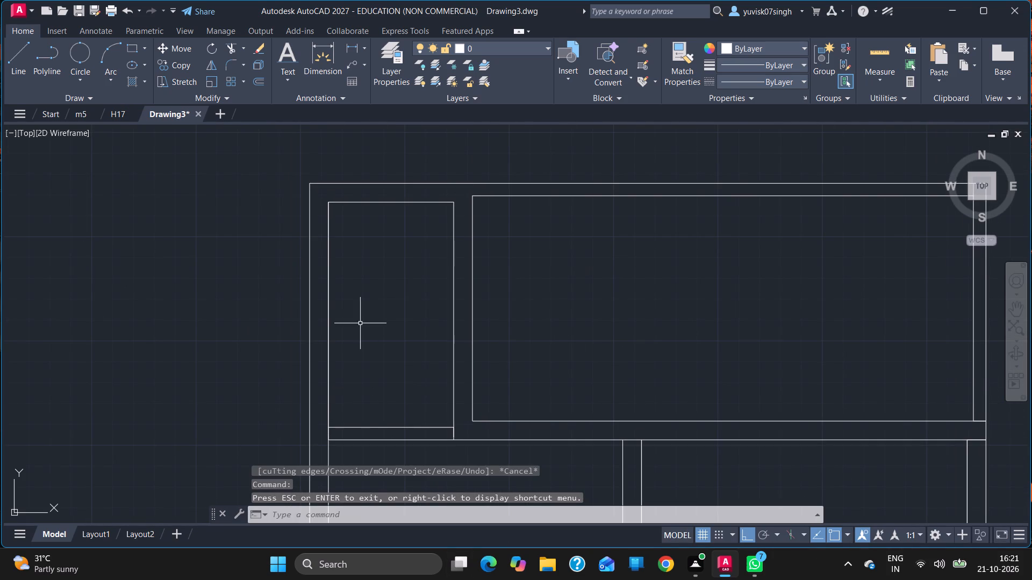
left_click(18, 68)
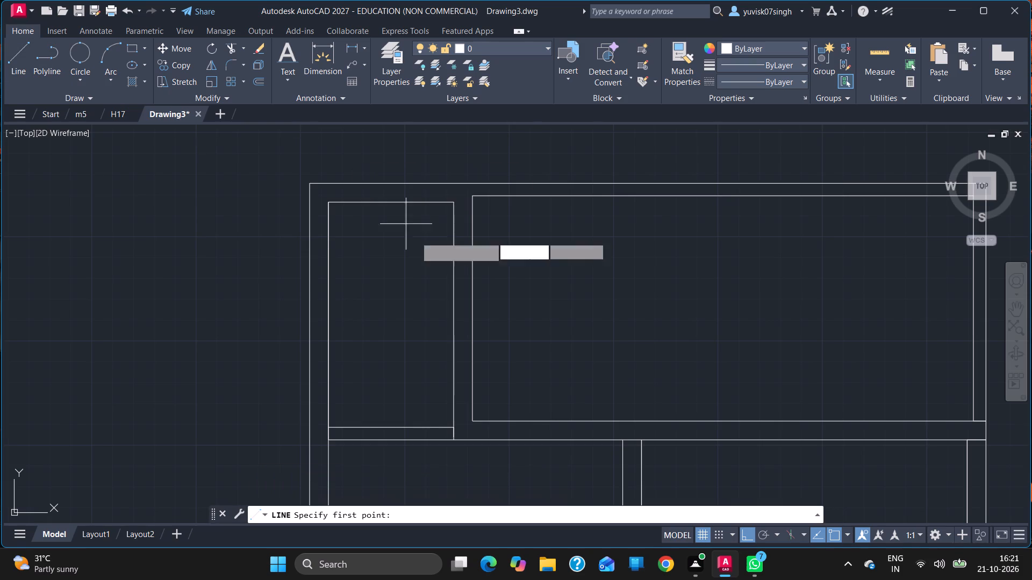
left_click(331, 205)
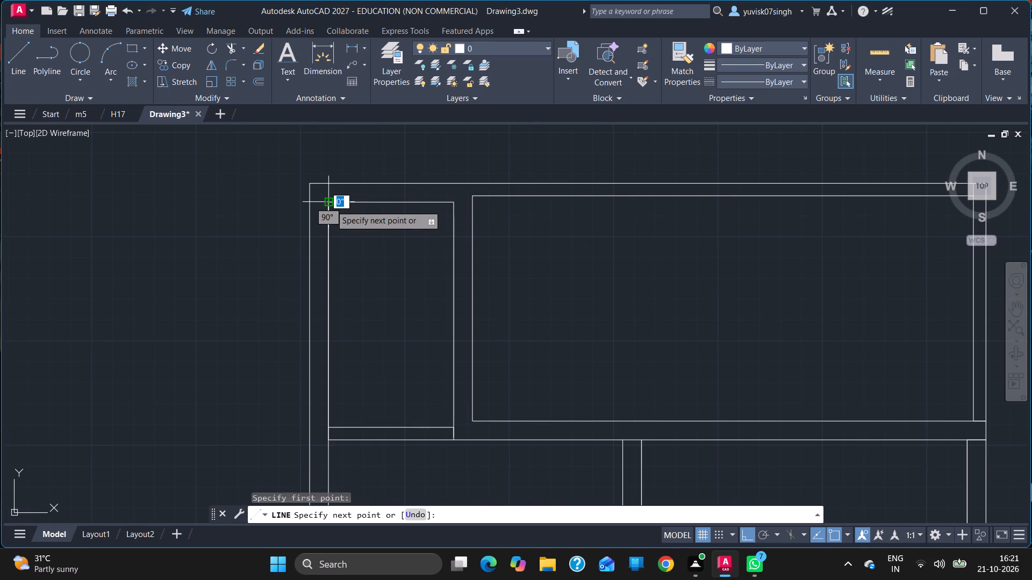
left_click(327, 423)
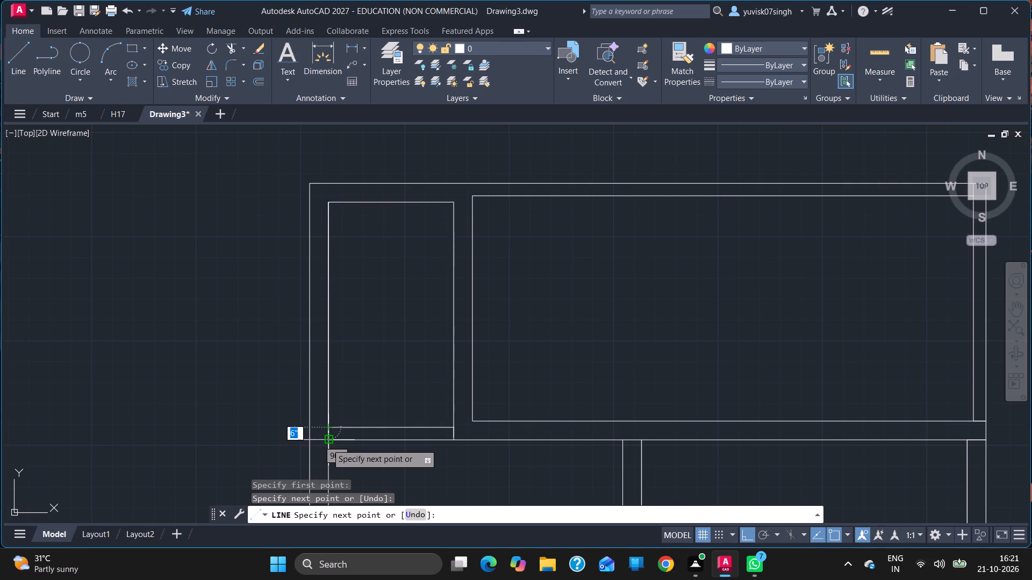
left_click(327, 444)
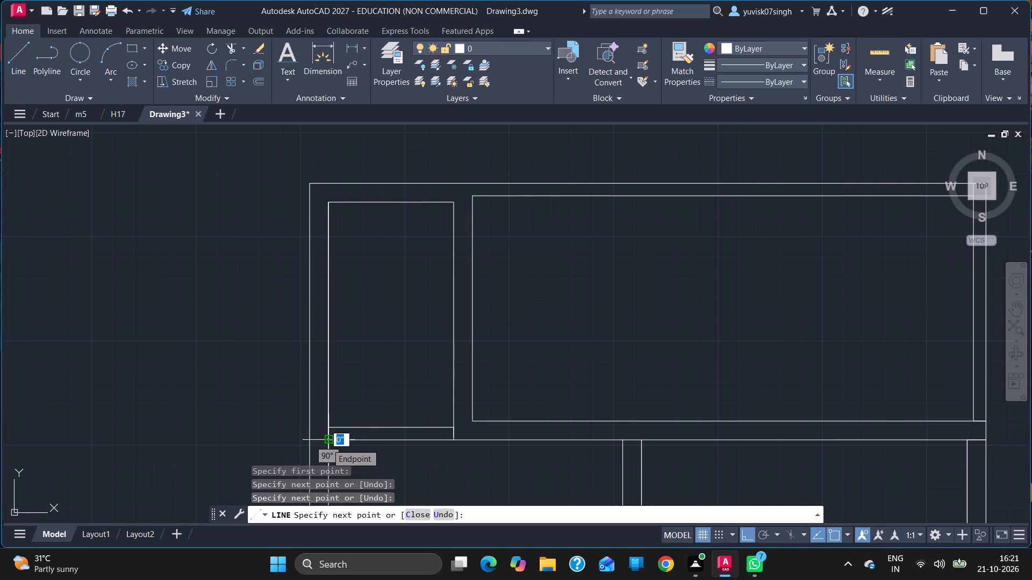
Continue the line 12' down the inner left wall and 11'9" rightward as the middle-left room's bottom side, and end the line.
left_click(1015, 309)
left_click_drag(708, 368, 742, 191)
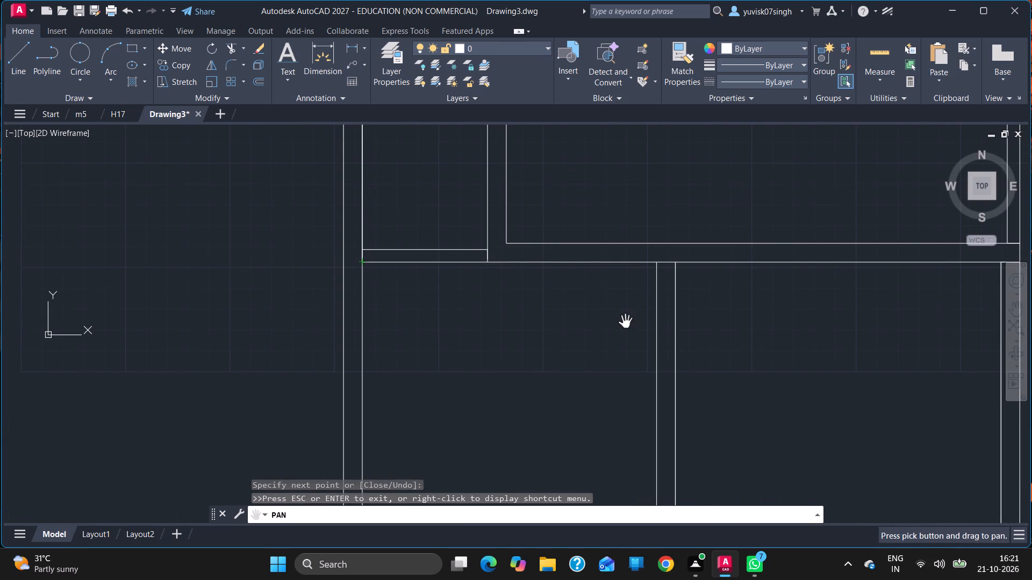
left_click(625, 323)
left_click_drag(549, 393, 563, 240)
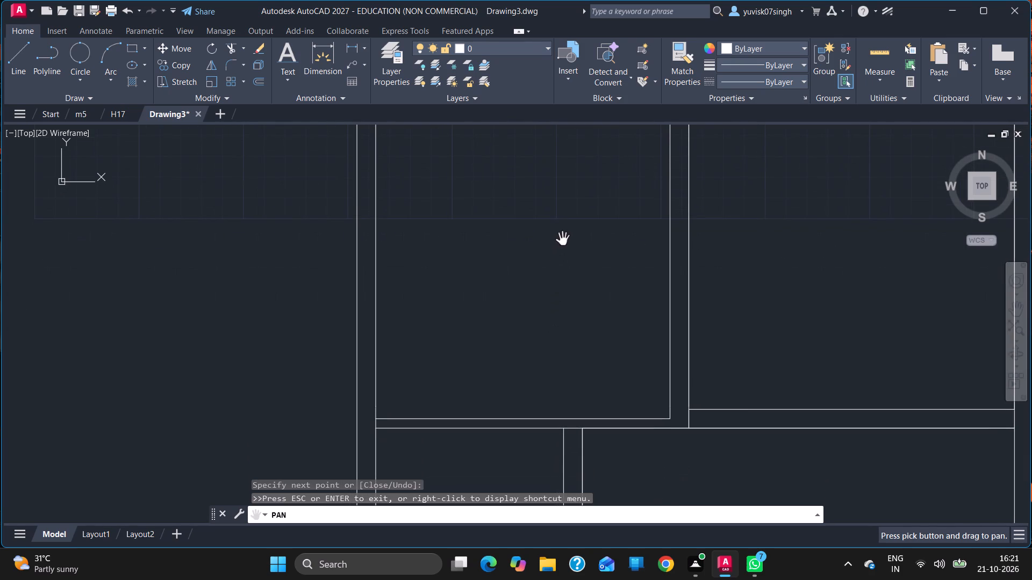
key("Escape")
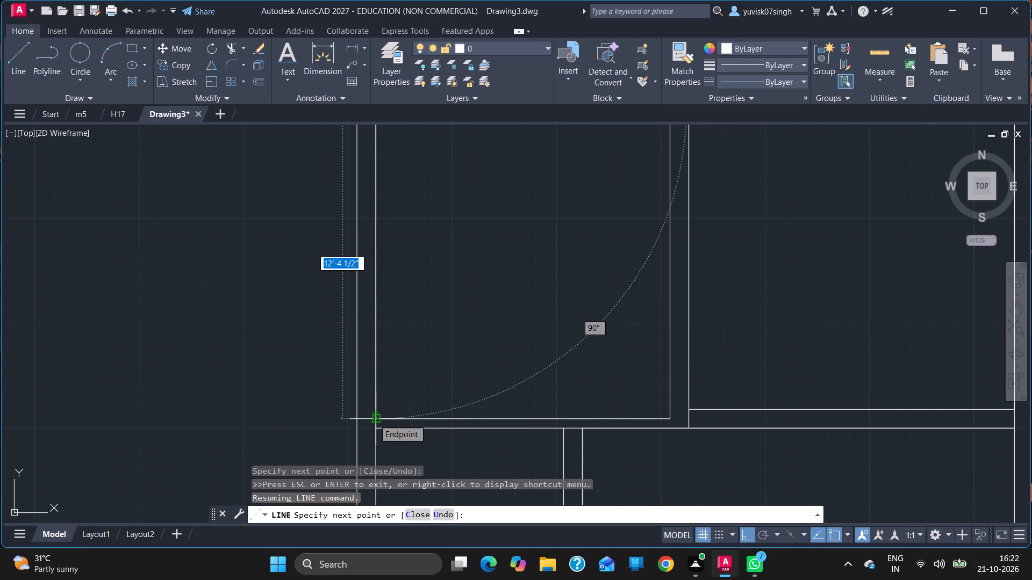
type("12")
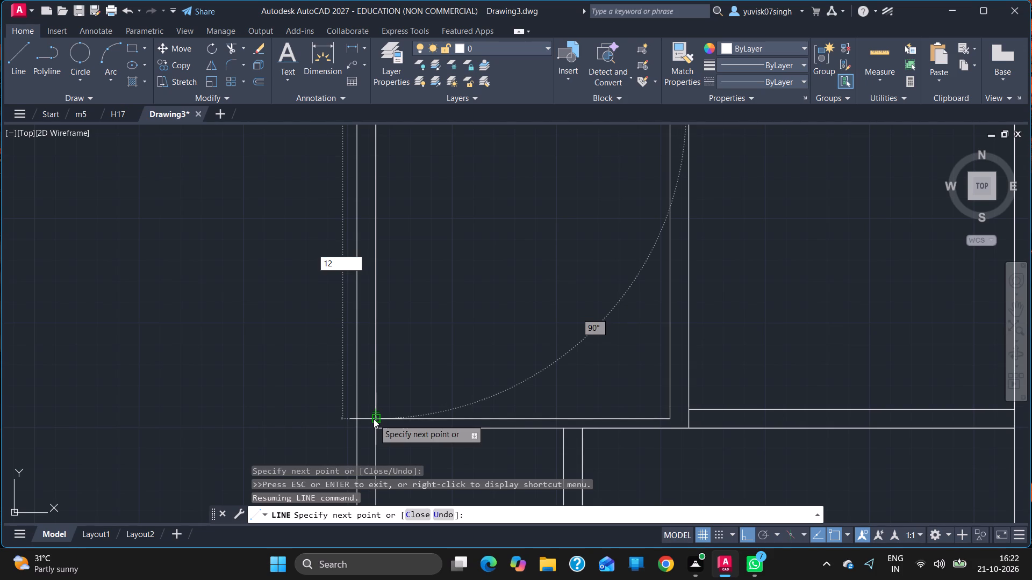
key("apostrophe")
key("Return")
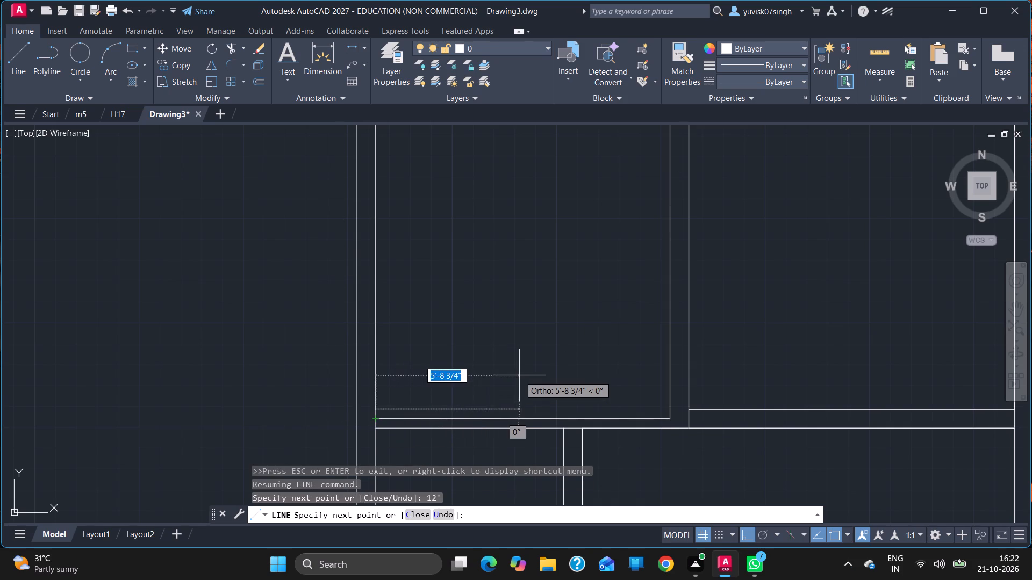
type("11")
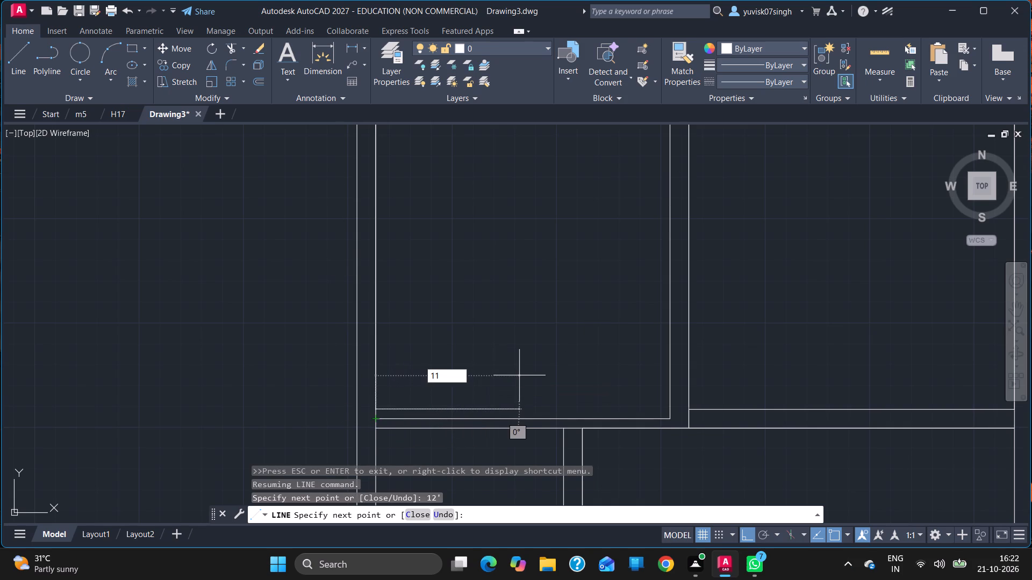
type("'9")
key("Return")
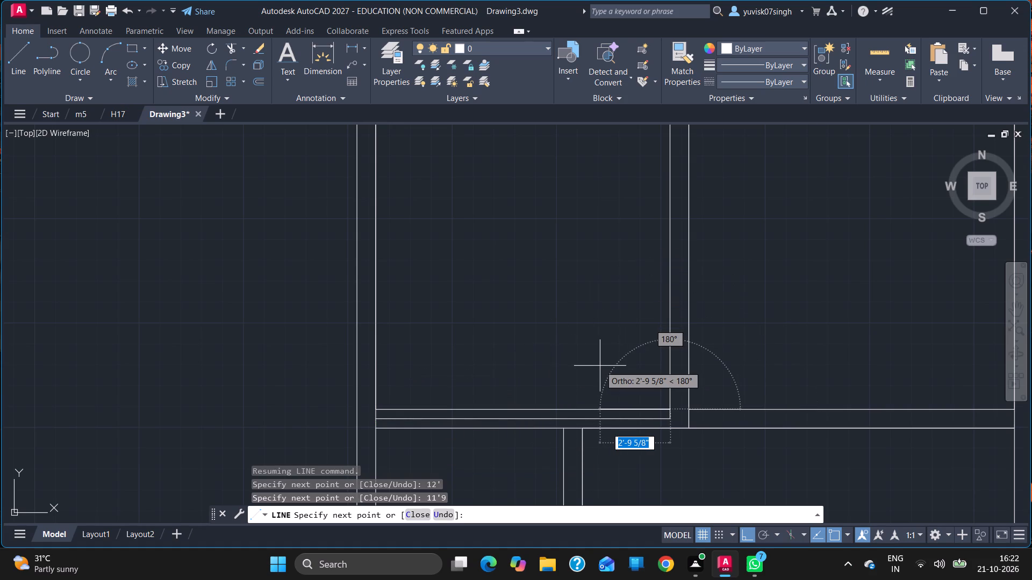
key("Escape")
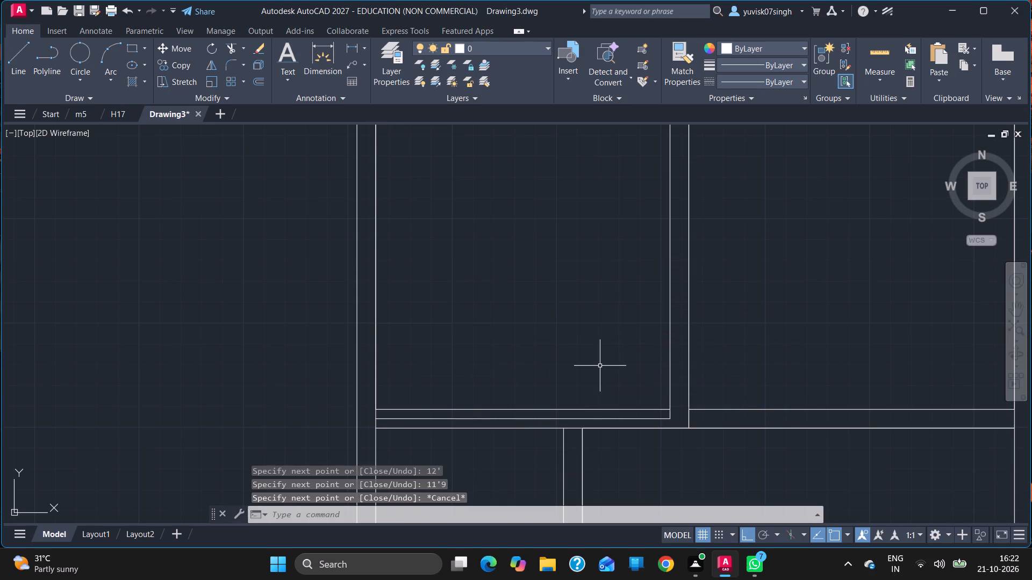
Start a line across the left wall's thickness at the bottom-left room's lower corner, and continue it 16' up the inner left wall.
left_click(1018, 314)
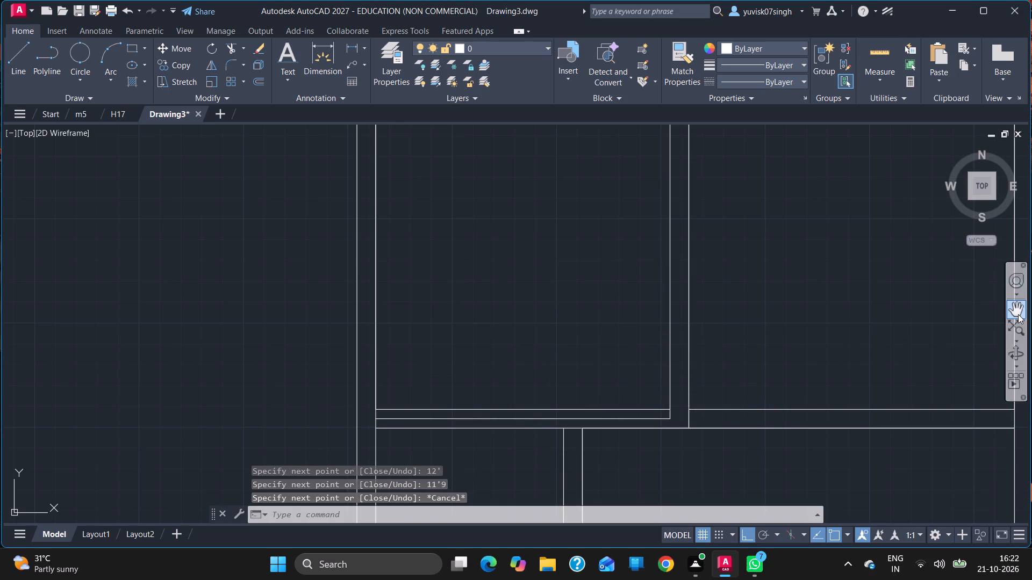
left_click(526, 333)
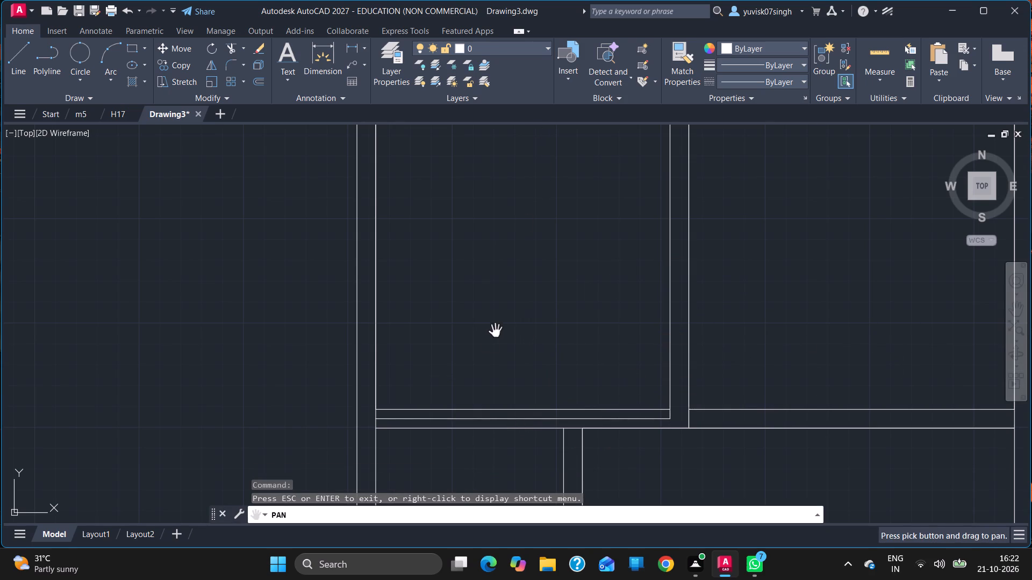
left_click_drag(491, 346, 523, 133)
left_click_drag(484, 382, 473, 117)
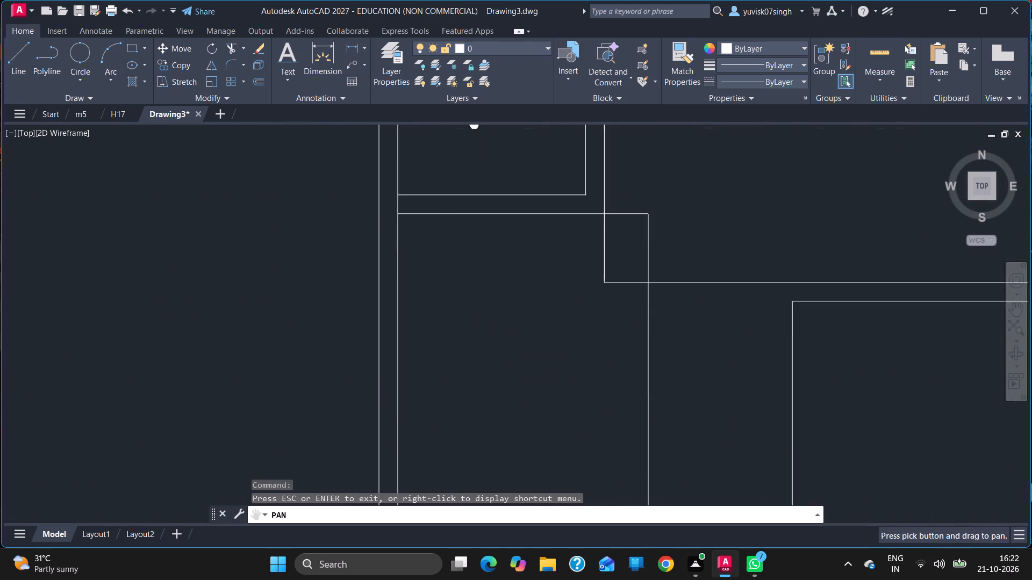
left_click_drag(473, 117, 471, 113)
left_click_drag(487, 431, 491, 215)
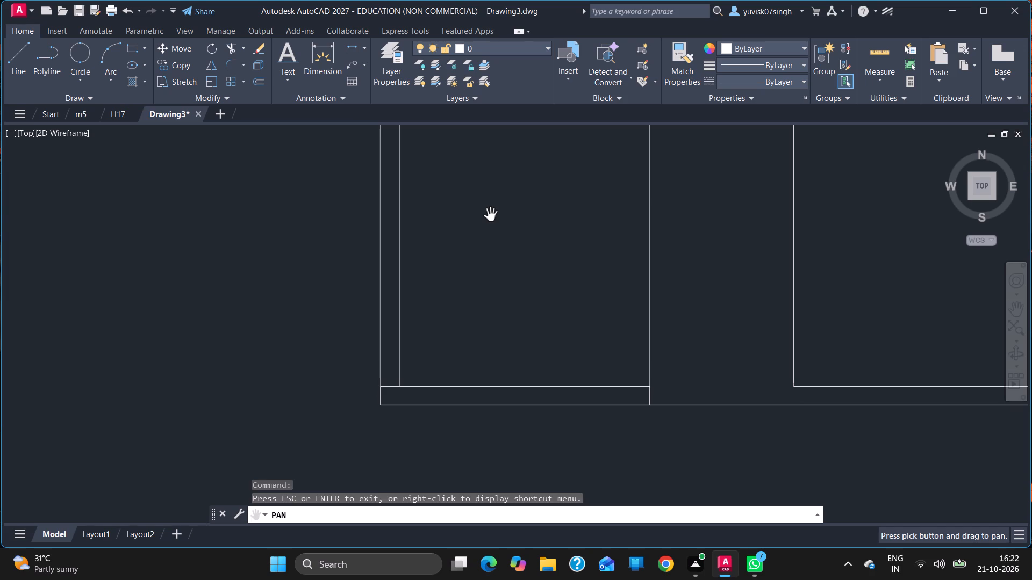
key("Escape")
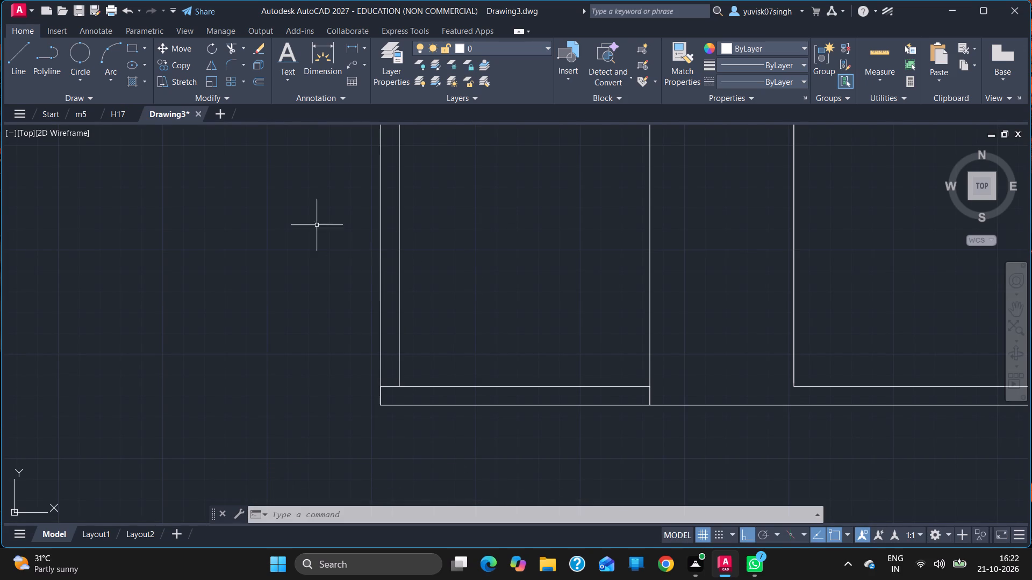
left_click(27, 62)
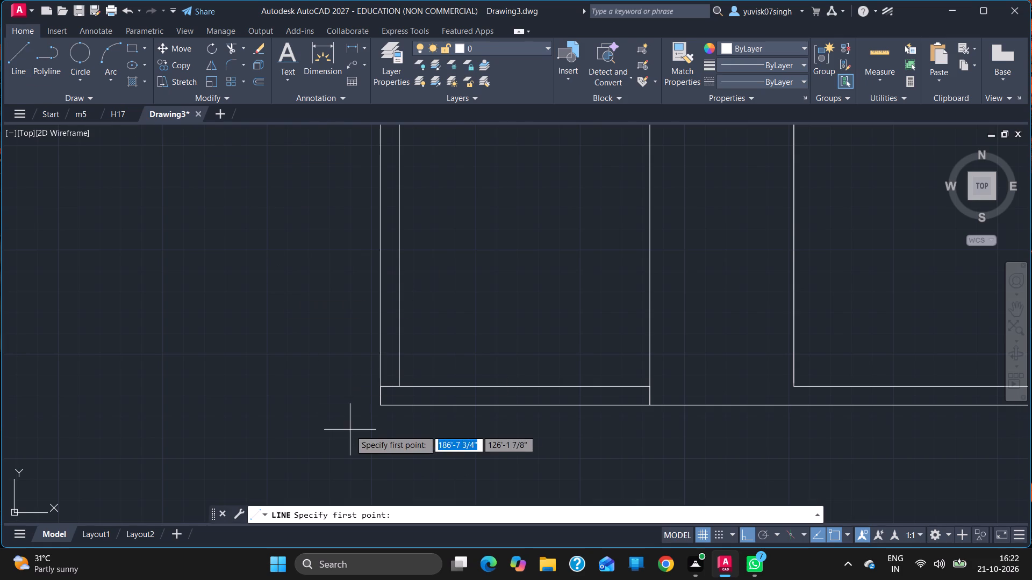
left_click_drag(381, 386, 402, 387)
left_click_drag(402, 387, 399, 321)
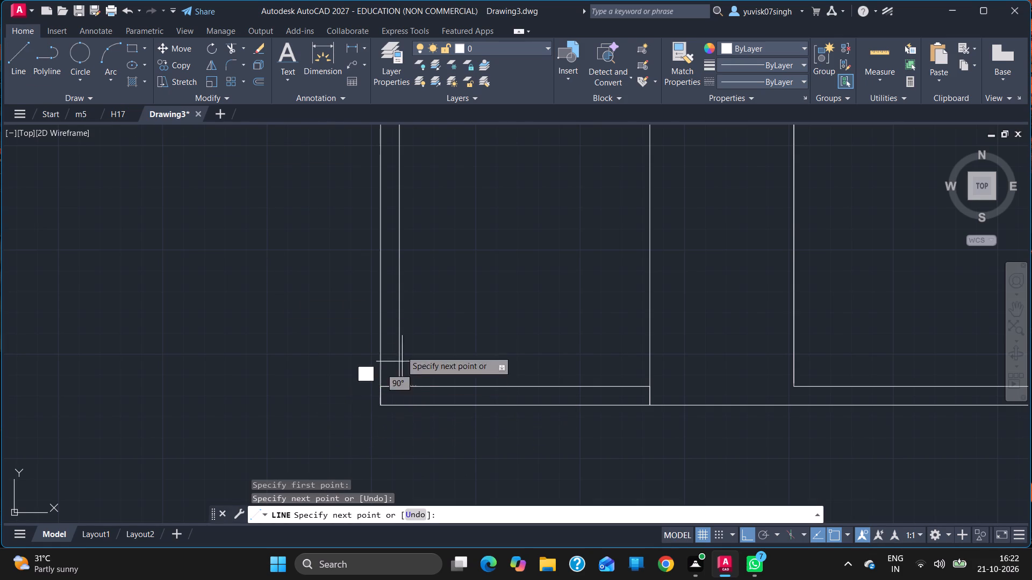
left_click_drag(399, 321, 402, 283)
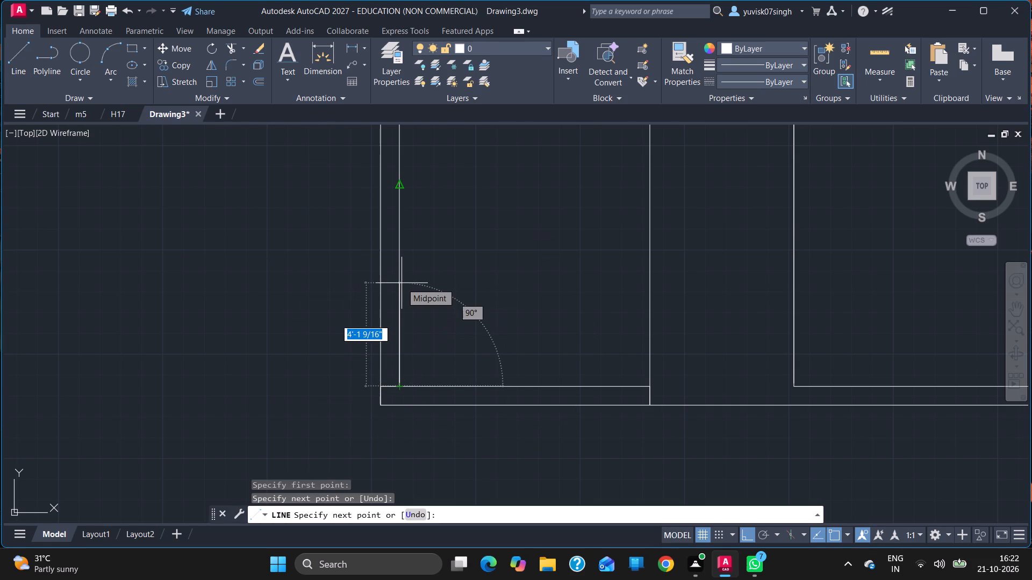
key("1")
type("6'")
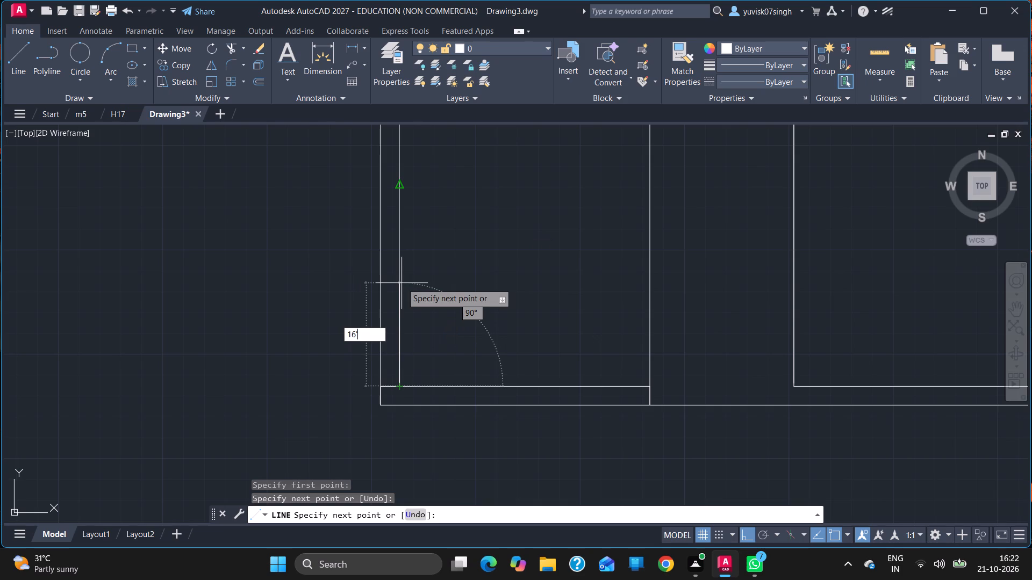
key("Return")
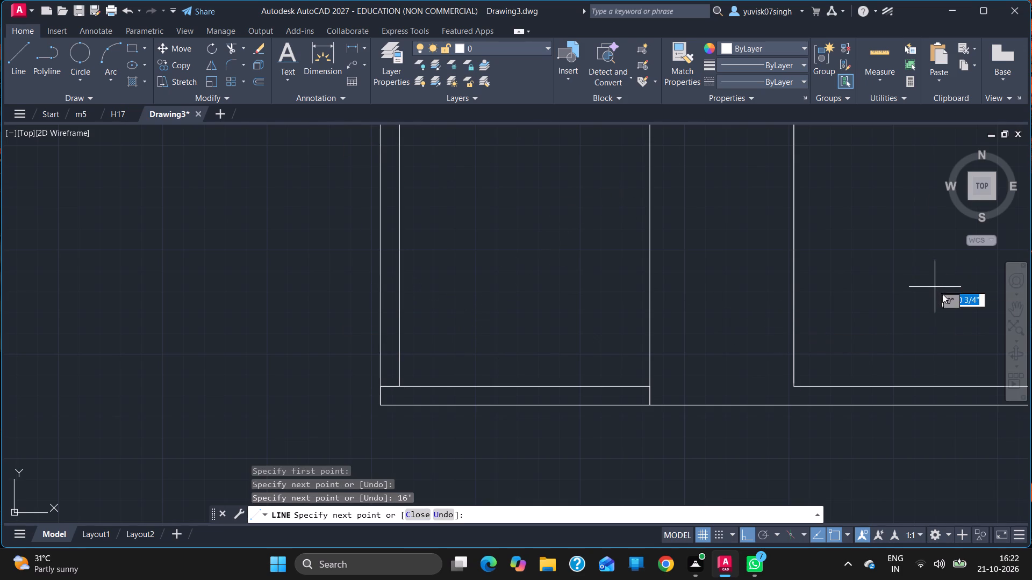
Continue the line up across the wall gap, 9'6" up the small left room's side, and 6" further into the wall above.
left_click(1011, 314)
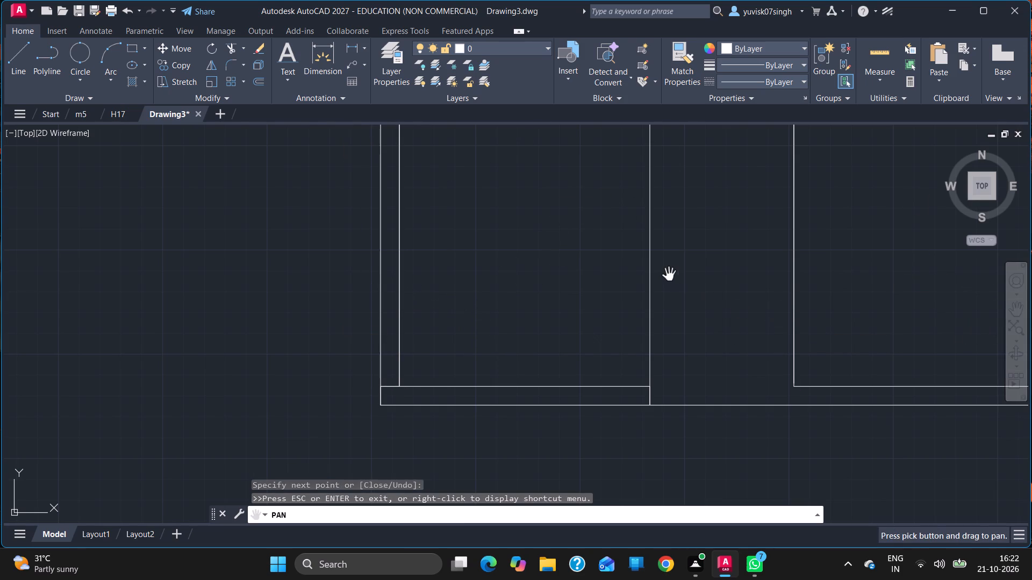
left_click_drag(668, 273, 728, 579)
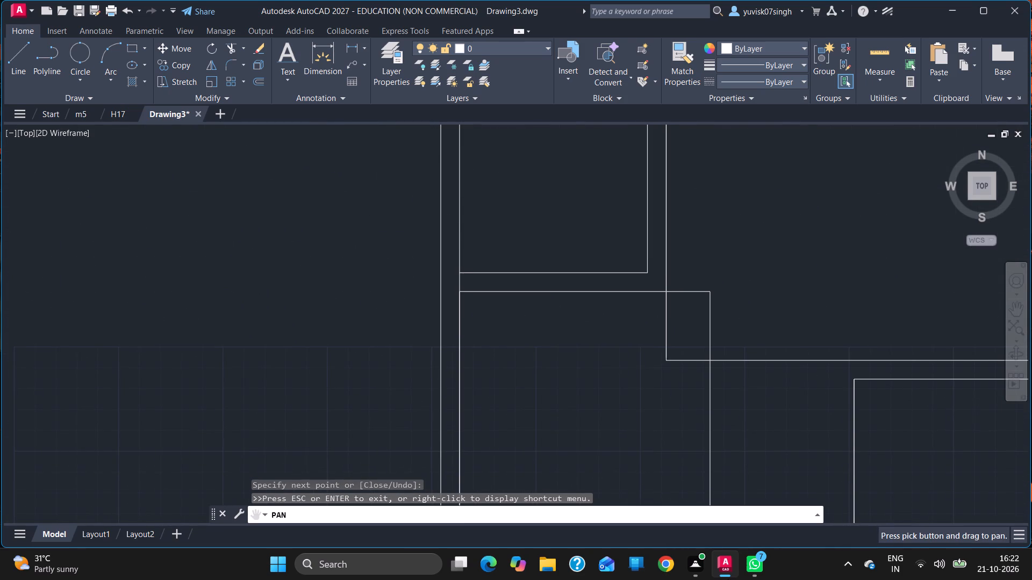
key("Escape")
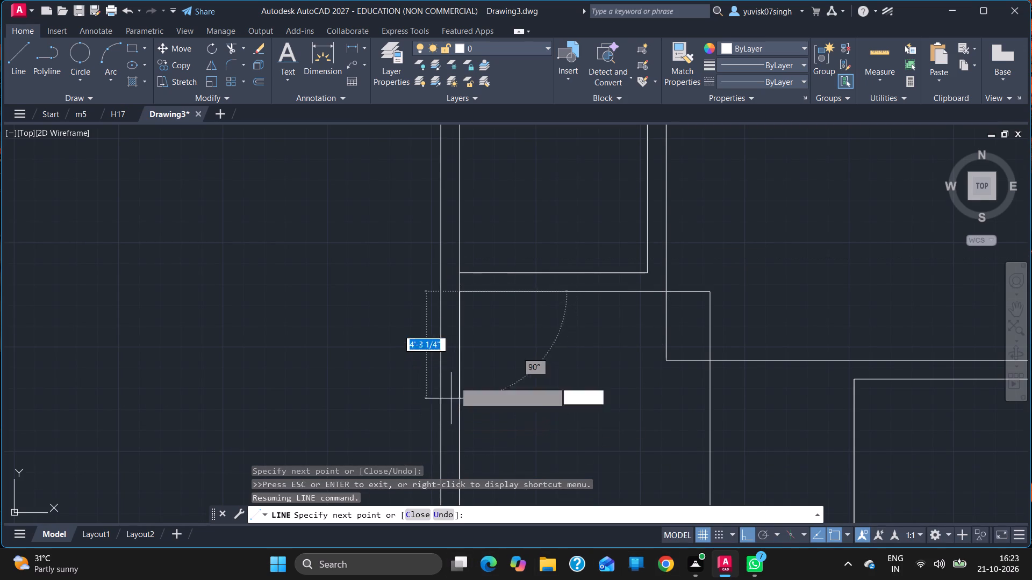
left_click(456, 274)
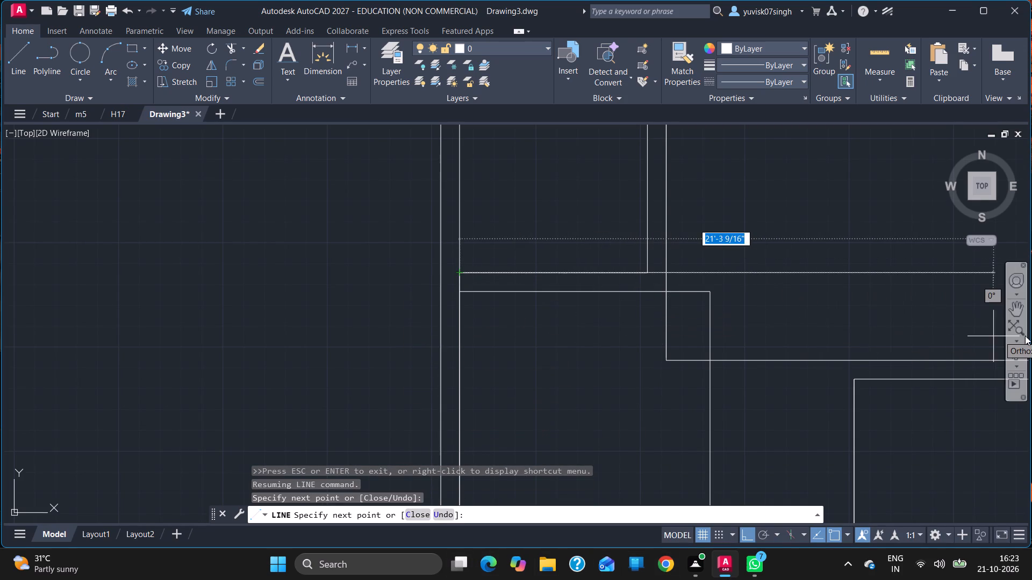
left_click(1017, 315)
left_click_drag(563, 224, 626, 450)
key("Escape")
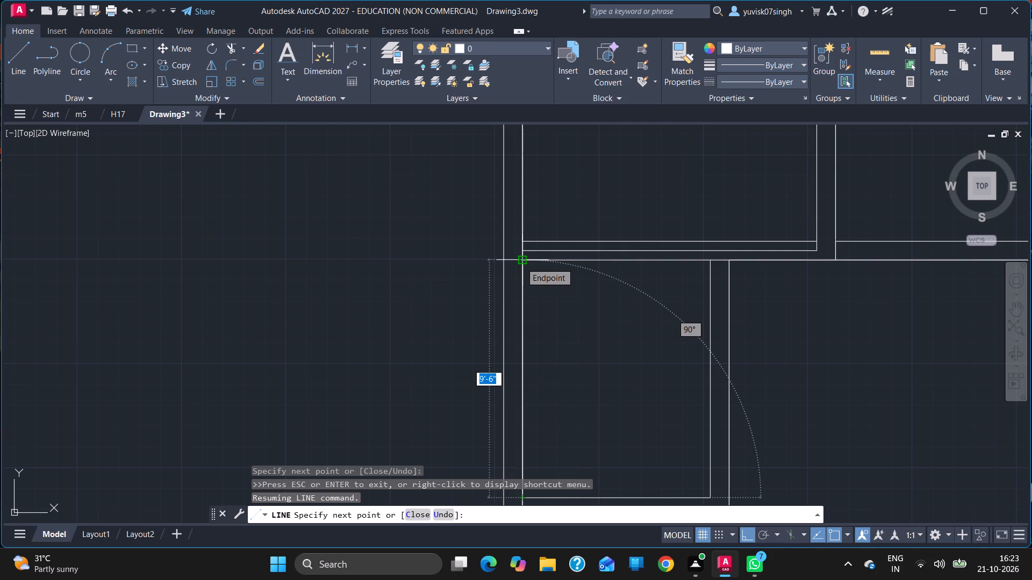
left_click(521, 263)
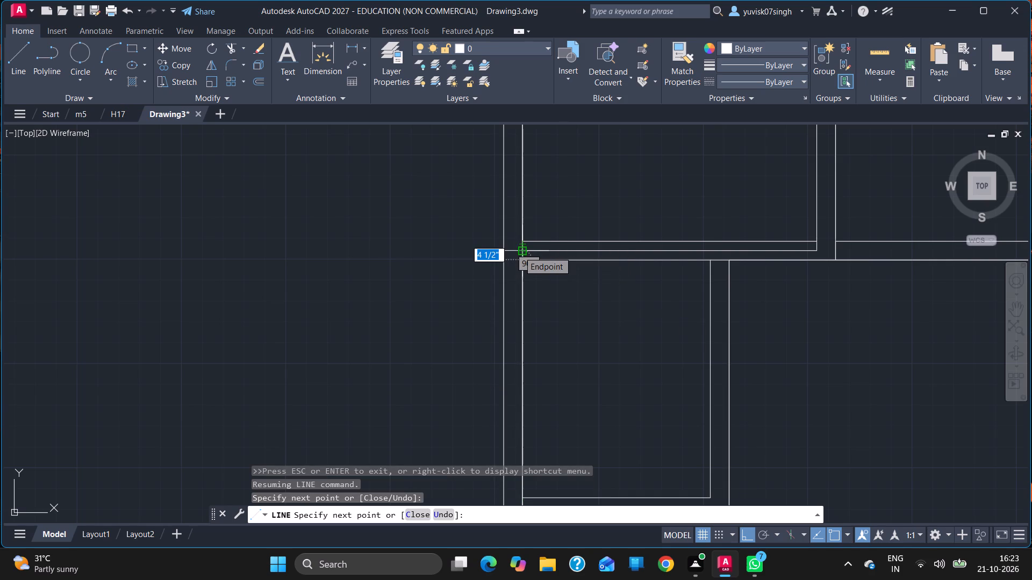
key("6")
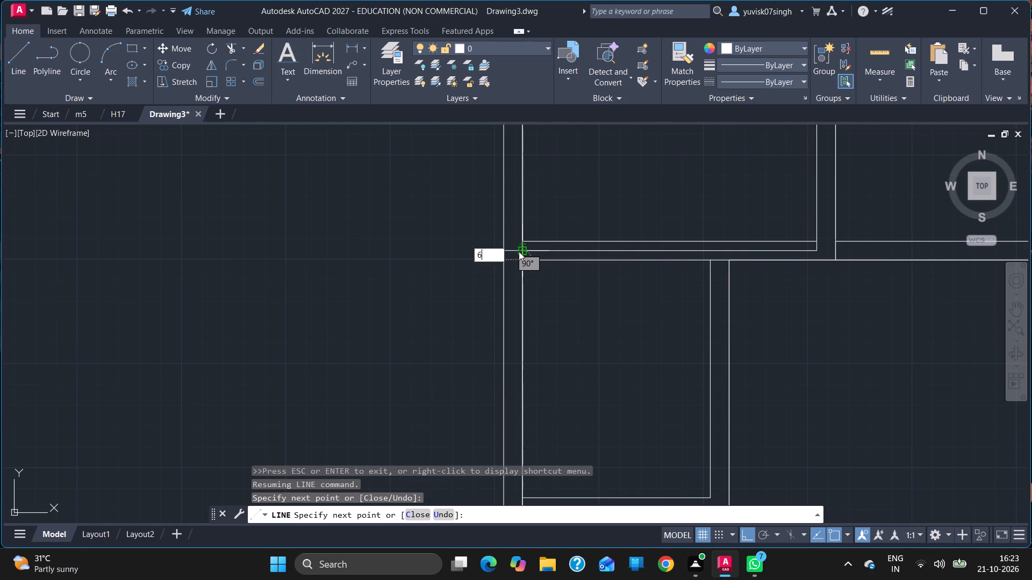
key("Return")
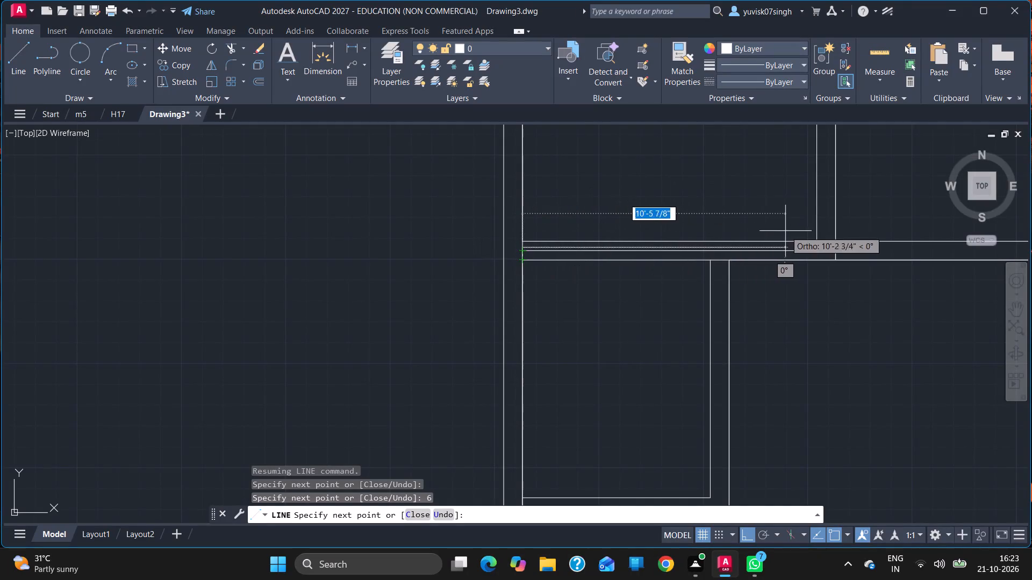
Run the line 11'9" rightward below the middle-left room and down to the lower wall line, and end the line.
left_click(813, 245)
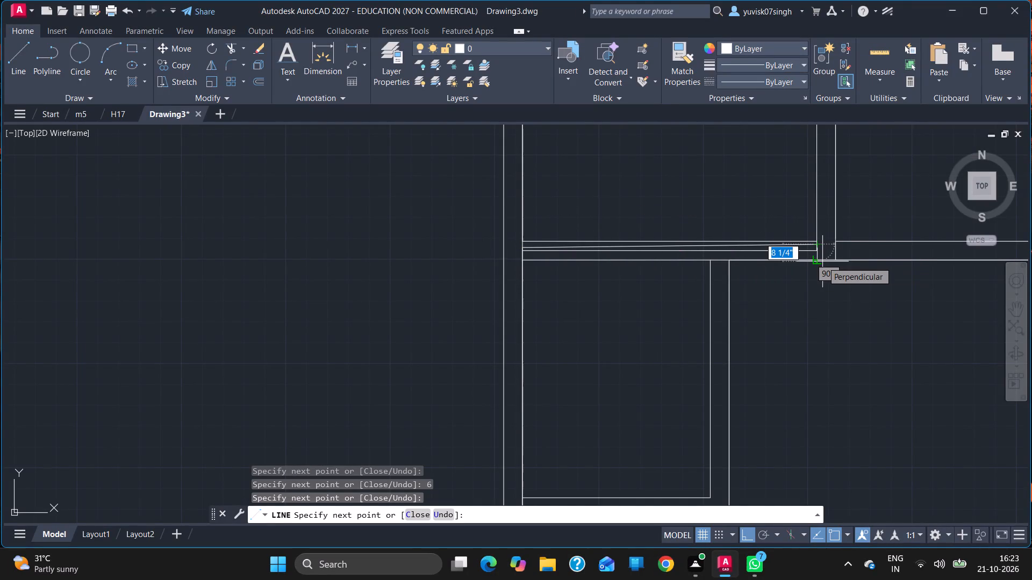
key("ctrl+z")
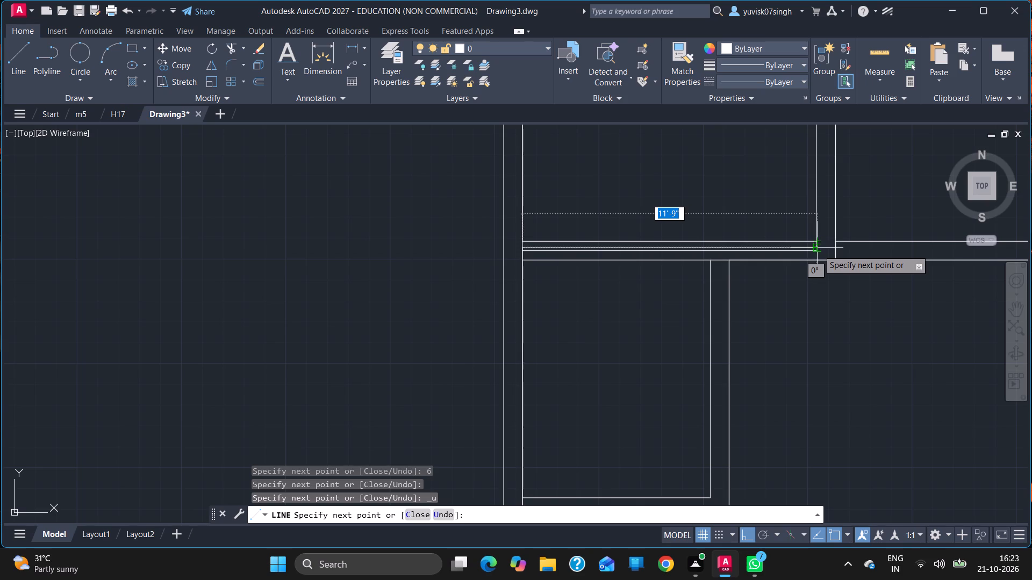
left_click_drag(818, 249, 820, 259)
left_click(820, 259)
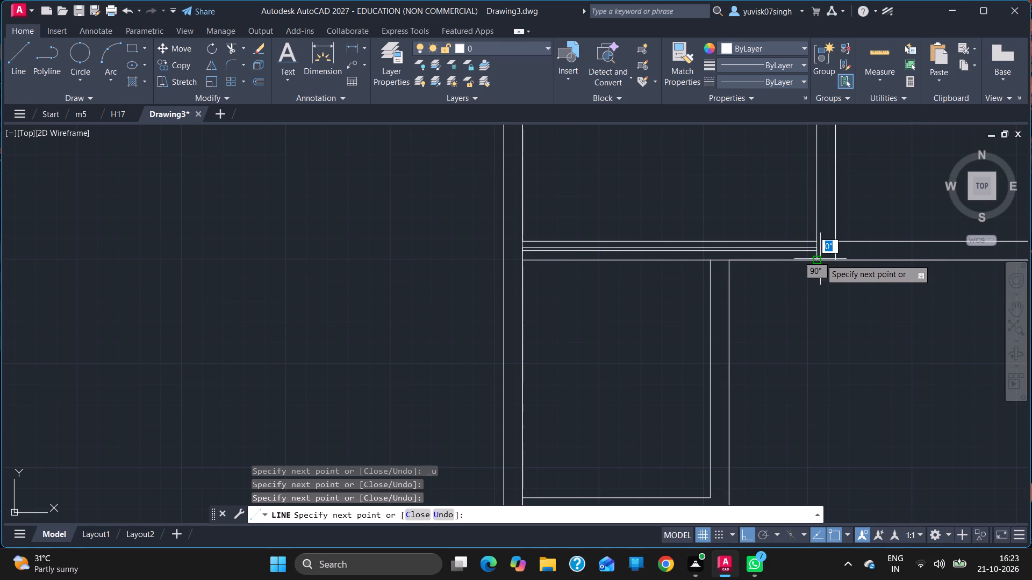
key("Escape")
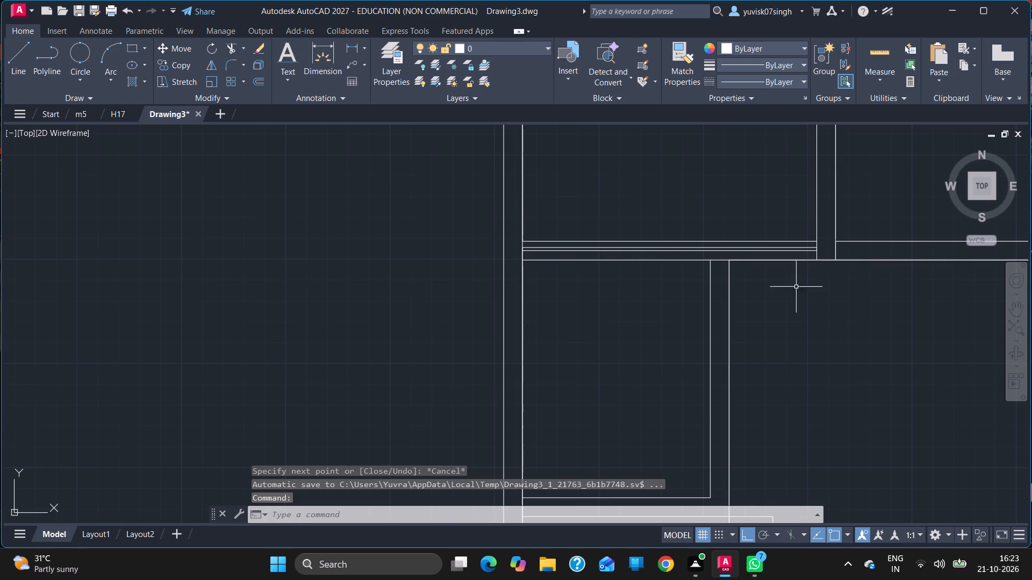
Trim the old upper and middle lines of the wall below the middle-left room, plus the wall-line piece between the two verticals beneath it.
type("TR")
key("Return")
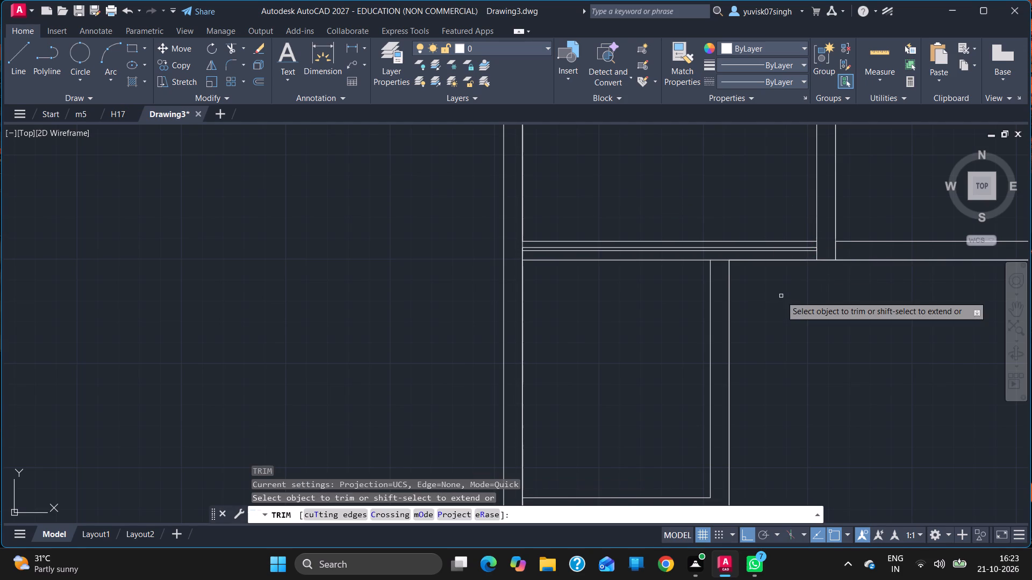
left_click(744, 250)
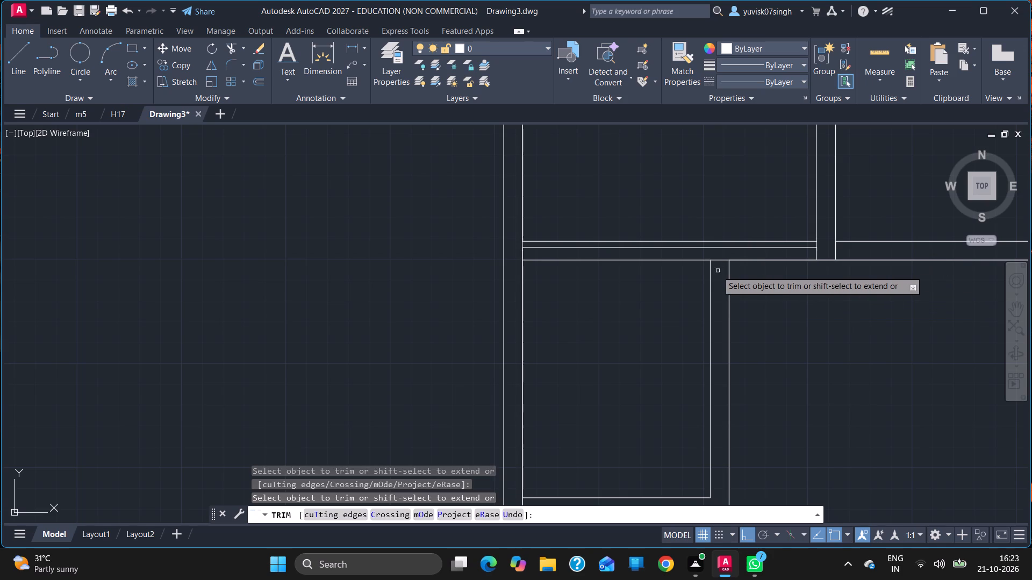
left_click(719, 260)
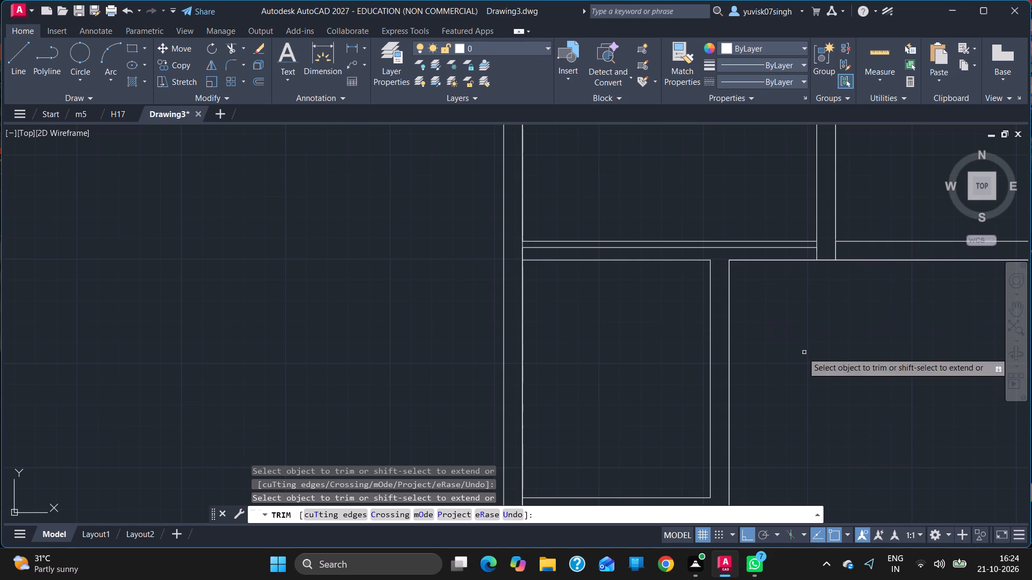
left_click(767, 241)
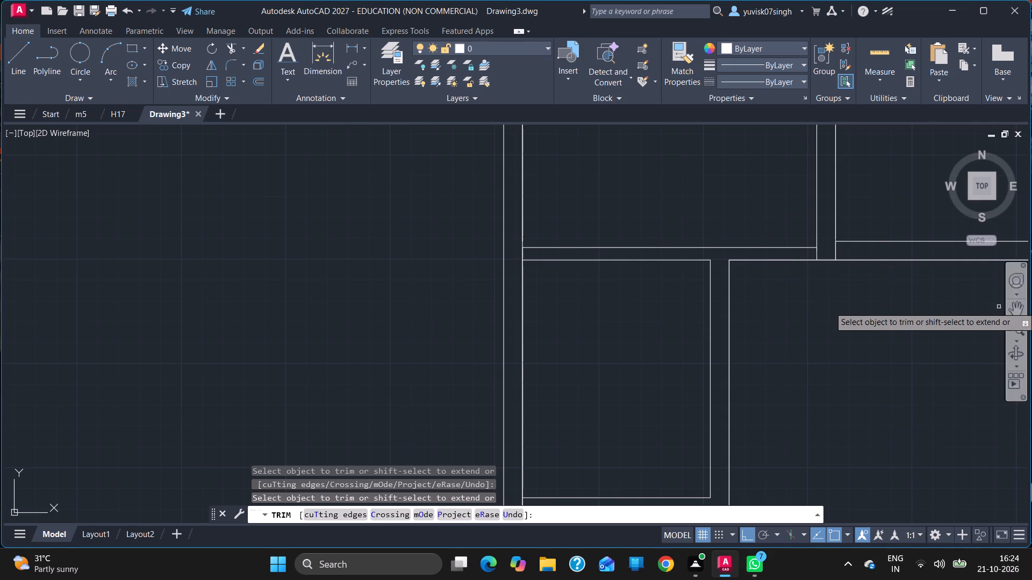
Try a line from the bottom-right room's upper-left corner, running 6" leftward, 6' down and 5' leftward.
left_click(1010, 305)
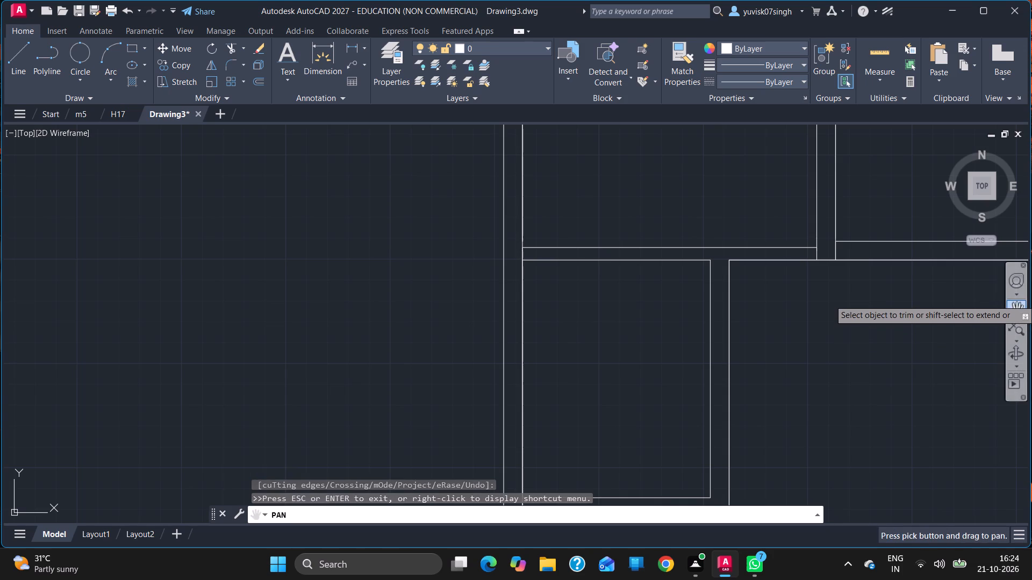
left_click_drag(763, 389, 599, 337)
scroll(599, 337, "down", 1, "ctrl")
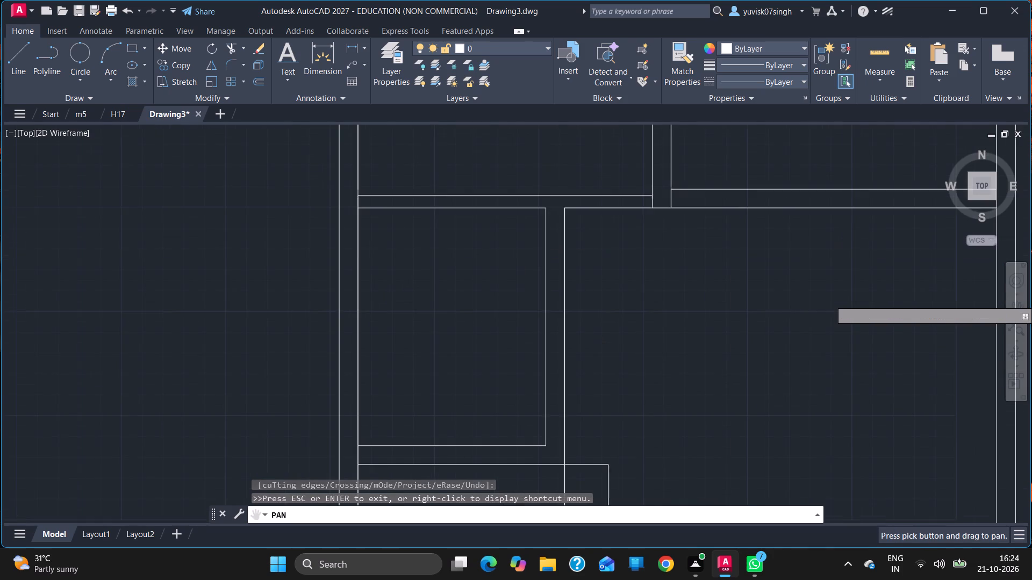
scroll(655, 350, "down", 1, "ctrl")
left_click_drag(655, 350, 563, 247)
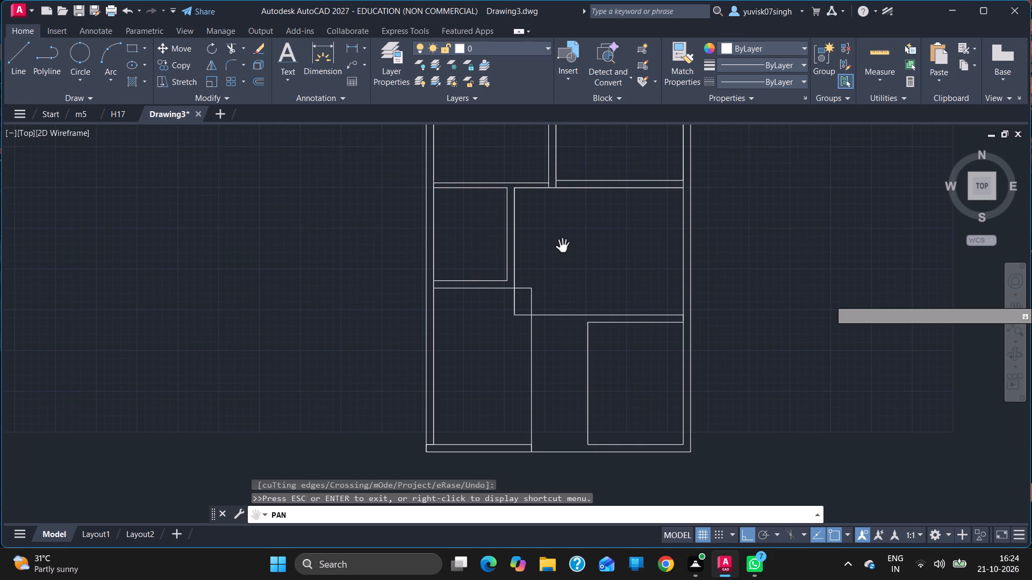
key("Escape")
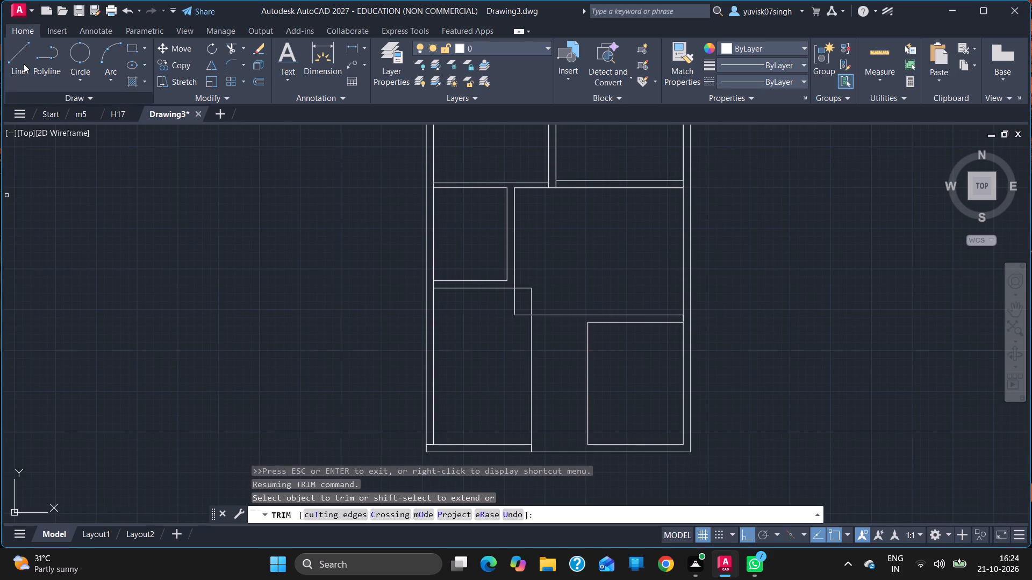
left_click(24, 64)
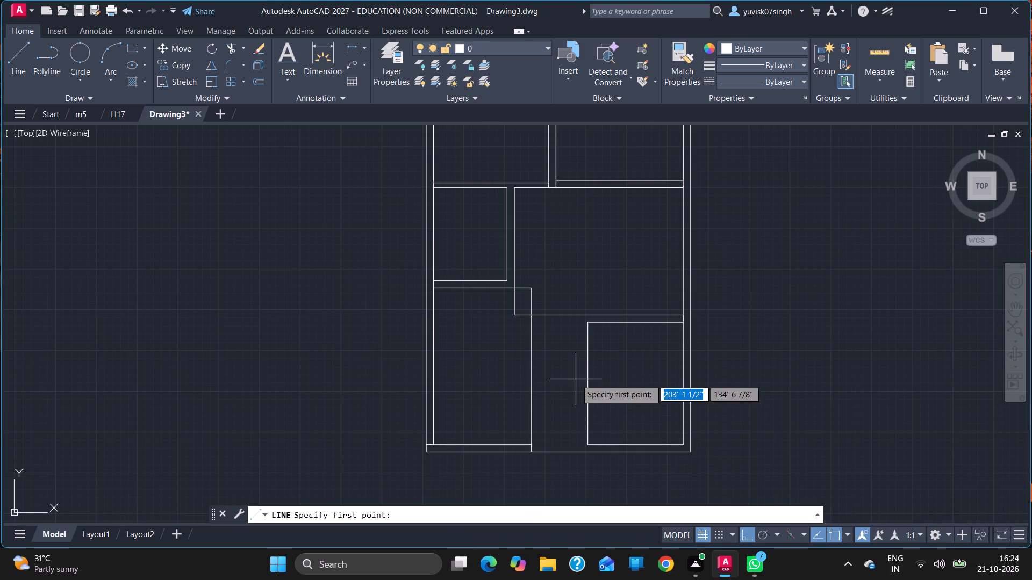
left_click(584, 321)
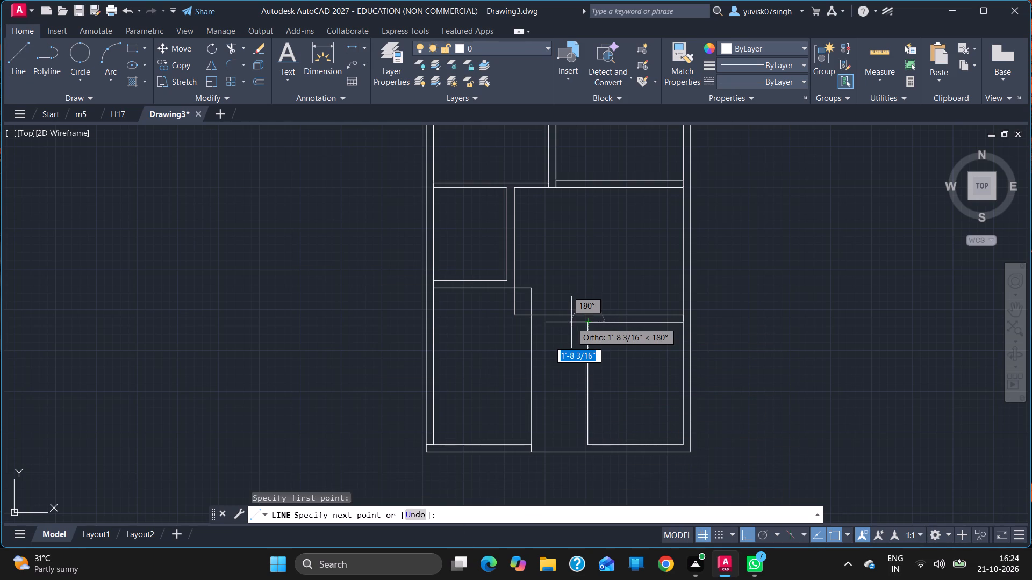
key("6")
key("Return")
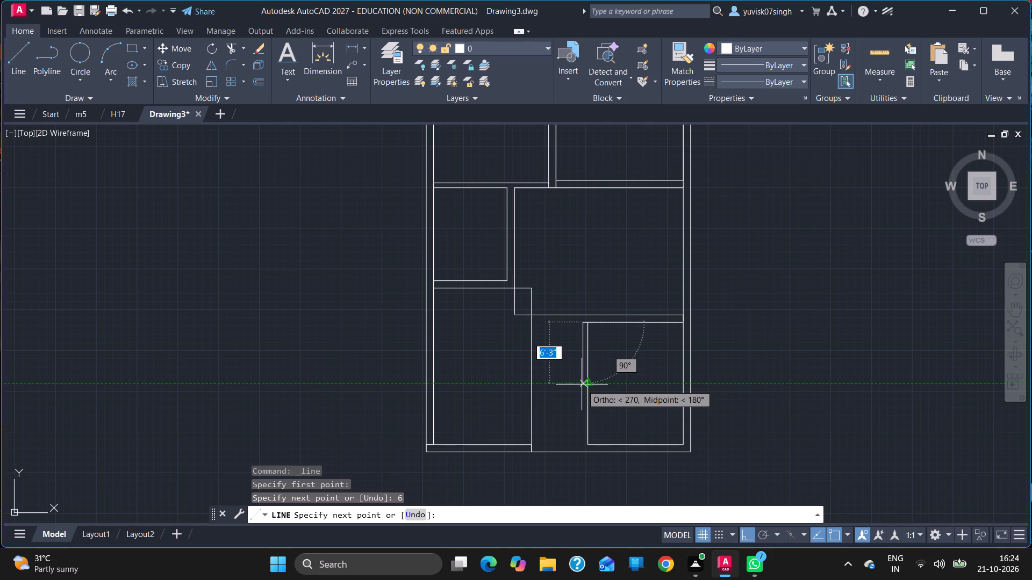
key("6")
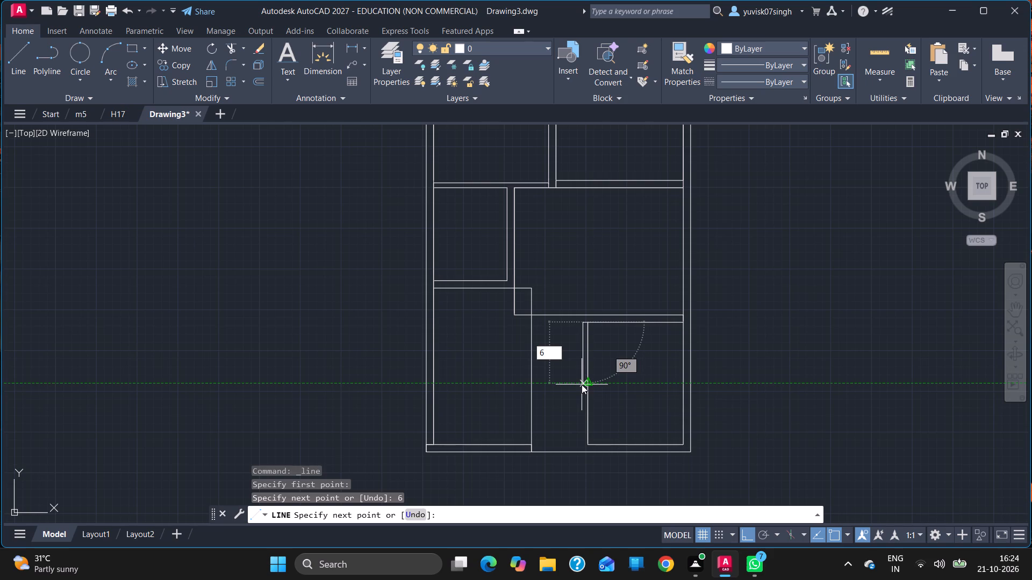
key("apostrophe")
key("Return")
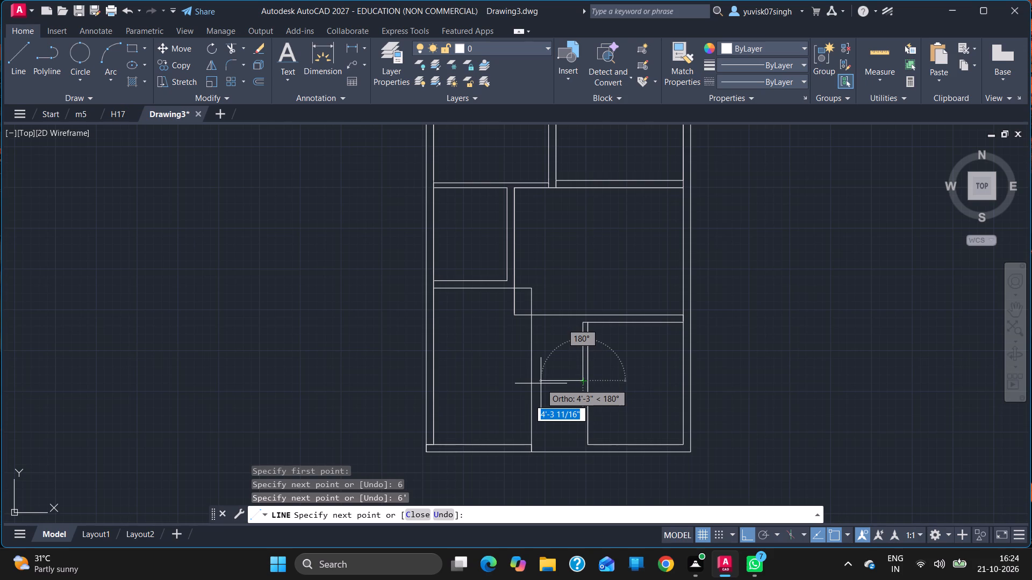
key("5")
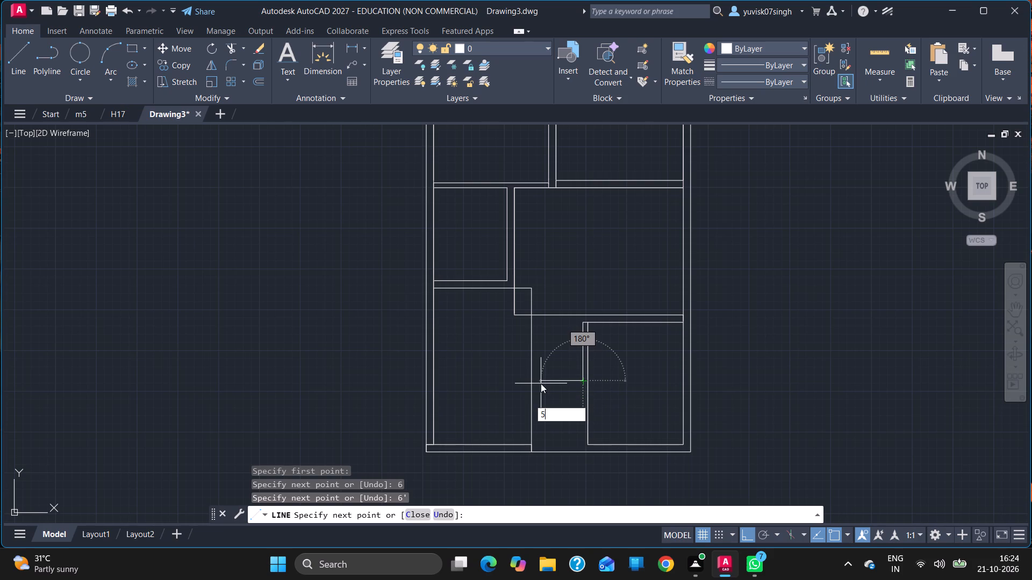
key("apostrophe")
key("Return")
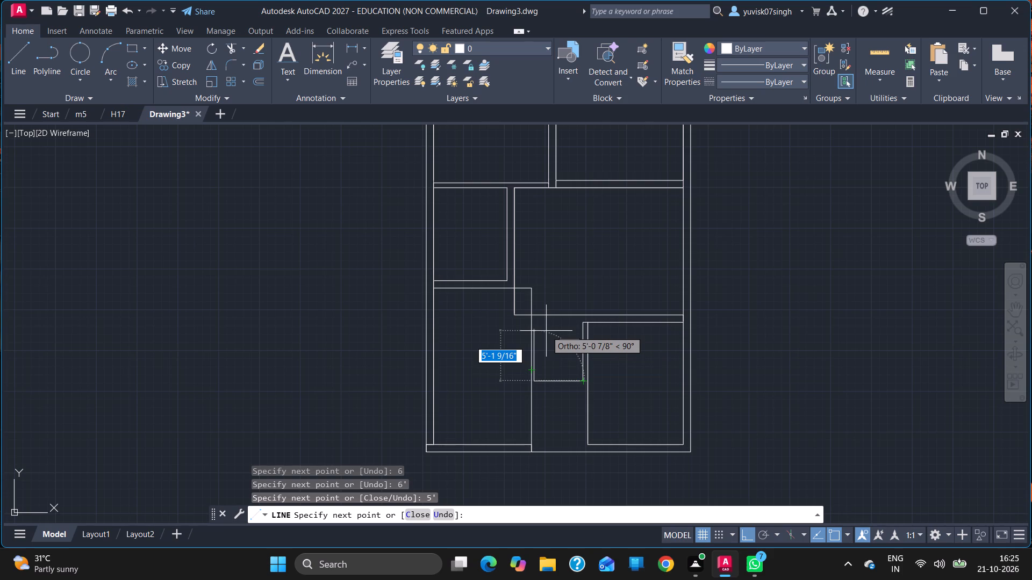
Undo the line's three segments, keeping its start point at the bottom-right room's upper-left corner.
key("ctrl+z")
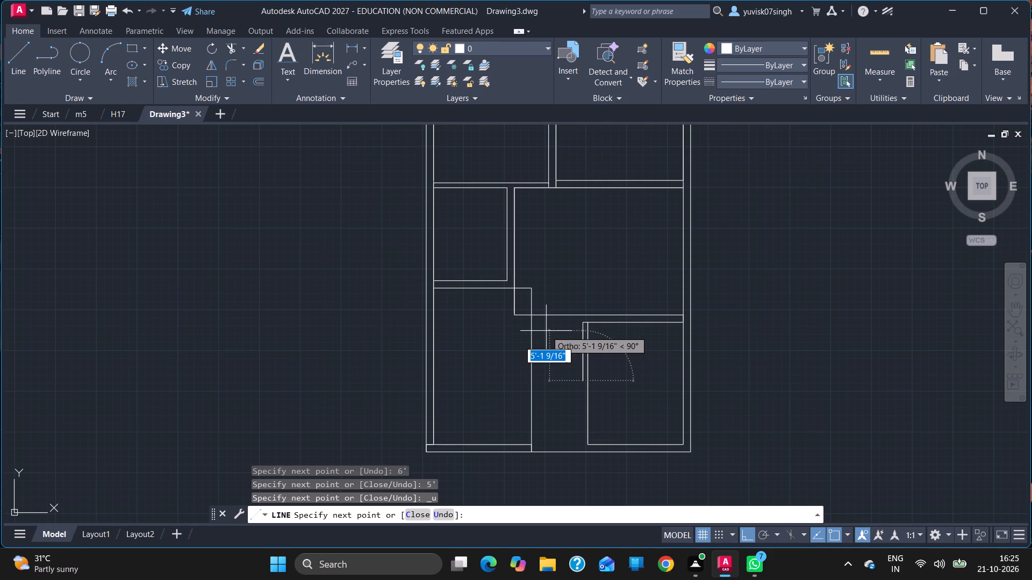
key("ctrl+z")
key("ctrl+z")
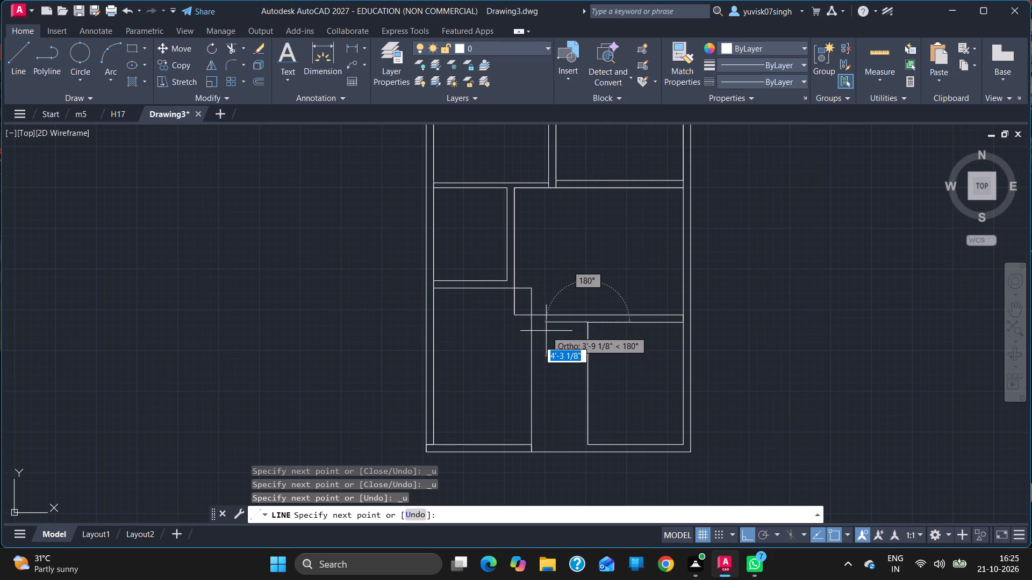
Continue the line 4.5" leftward, 6' down, 5' leftward and 6' up, then close the small room at its upper-right corner and end the line.
type("4.5")
key("Return")
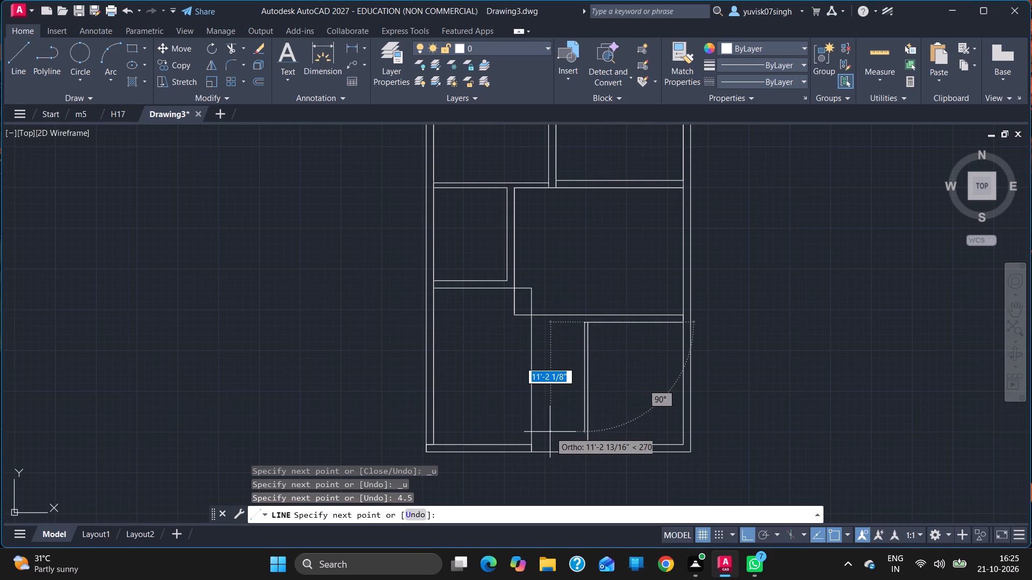
type("6'")
key("Return")
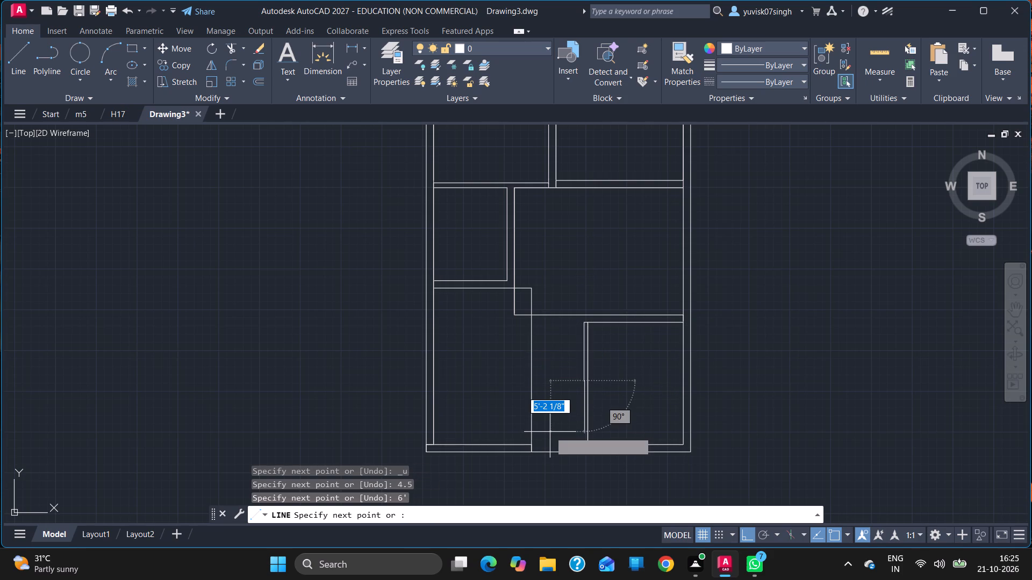
type("5'")
key("Return")
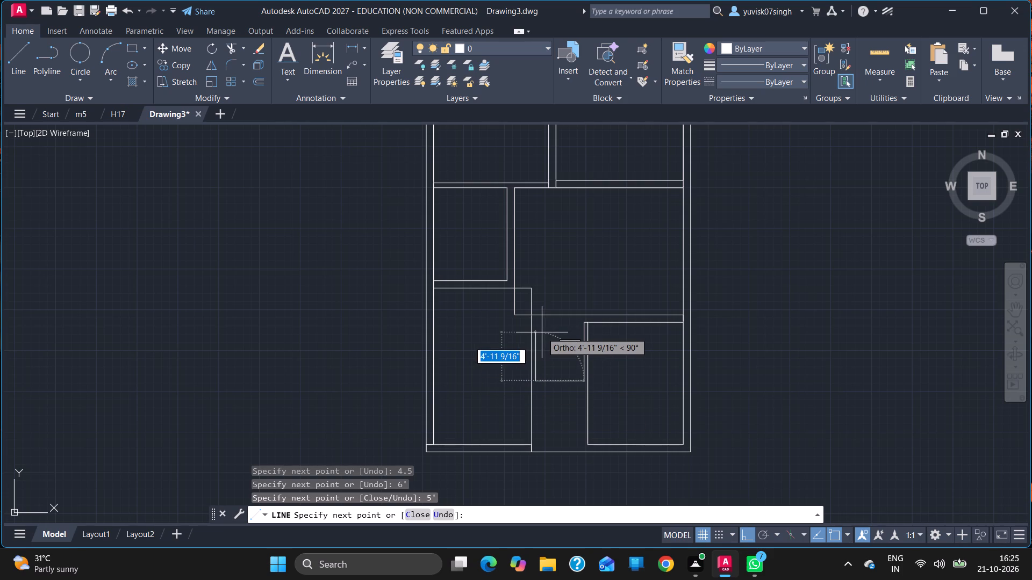
type("6'")
key("Return")
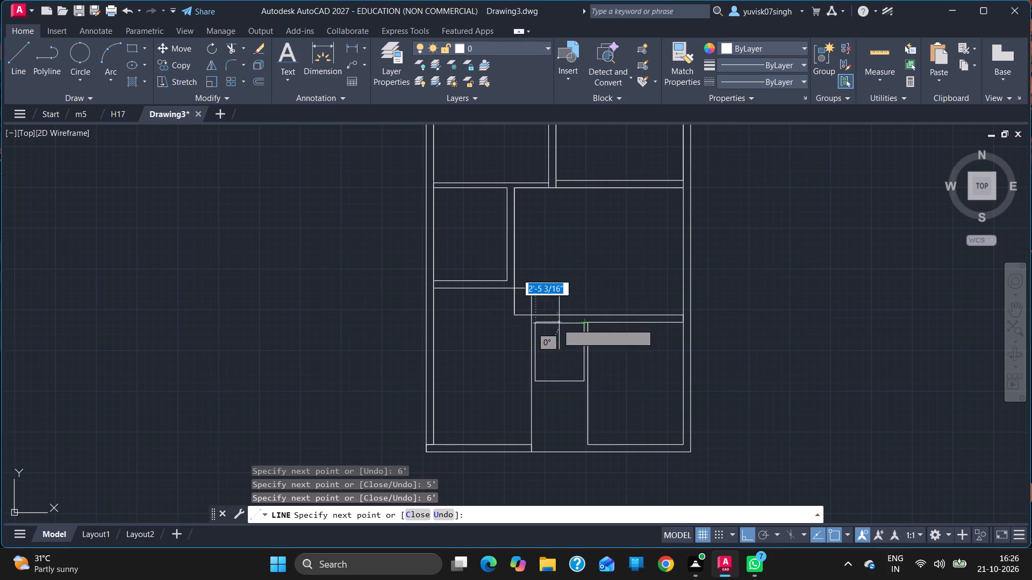
left_click(582, 320)
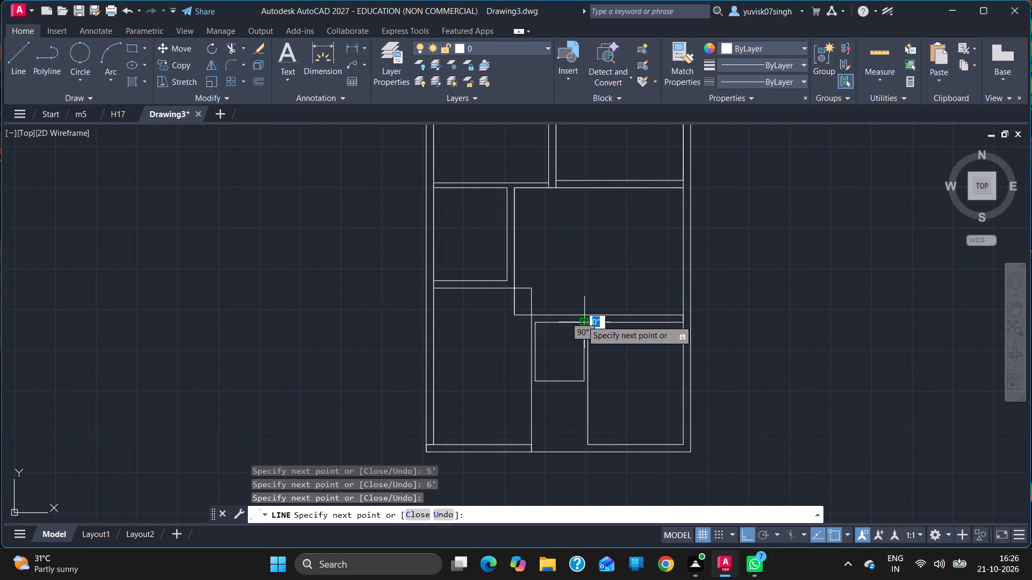
key("Escape")
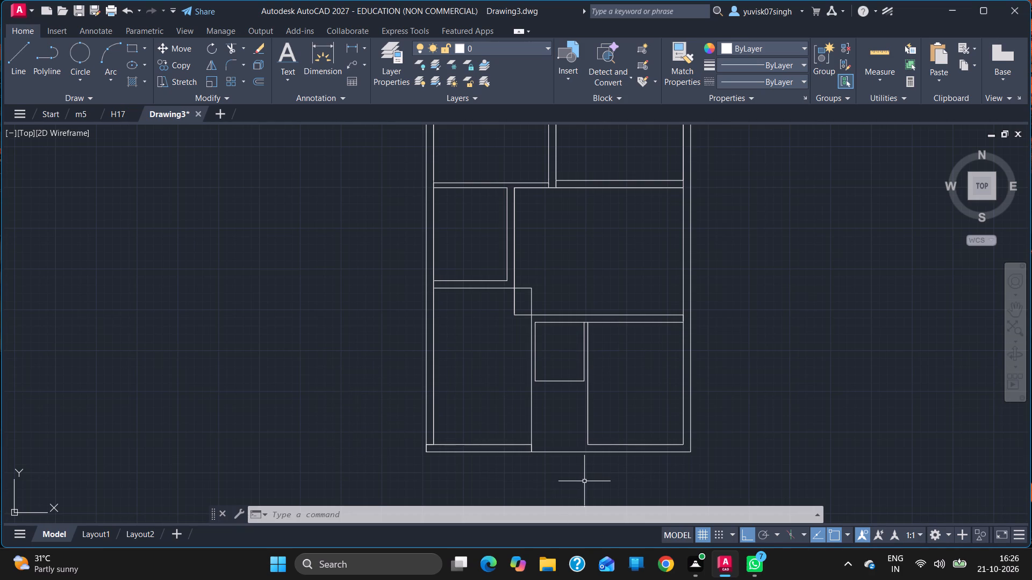
Examine the floor plan from the bottom rooms up to the top rooms.
left_click(1017, 305)
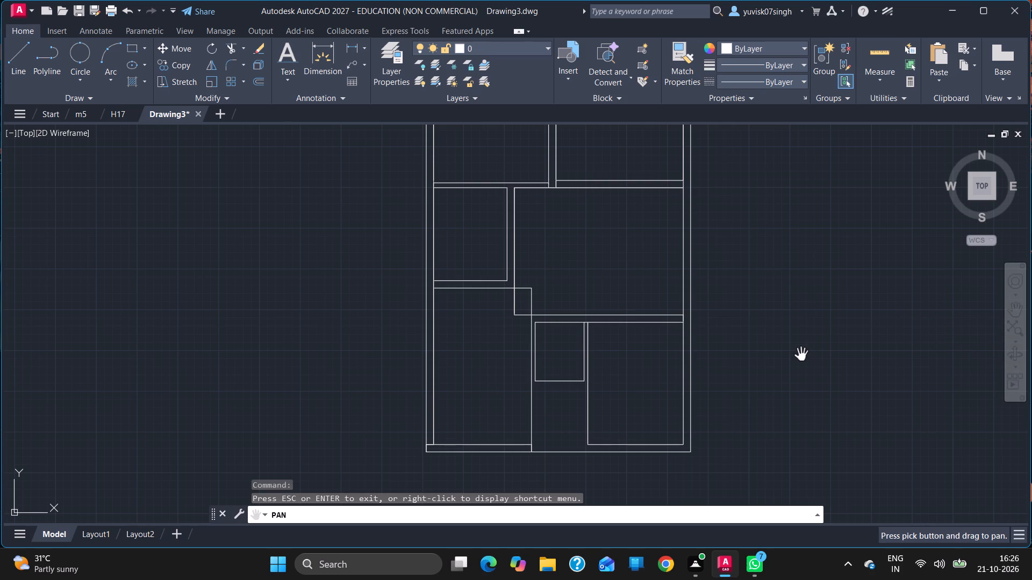
left_click_drag(801, 356, 712, 297)
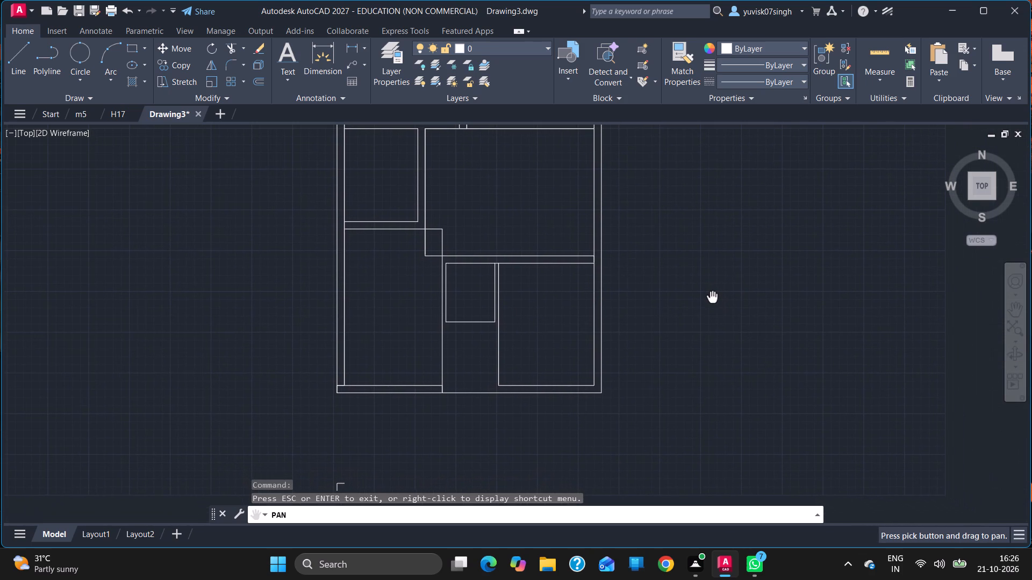
left_click_drag(712, 297, 685, 270)
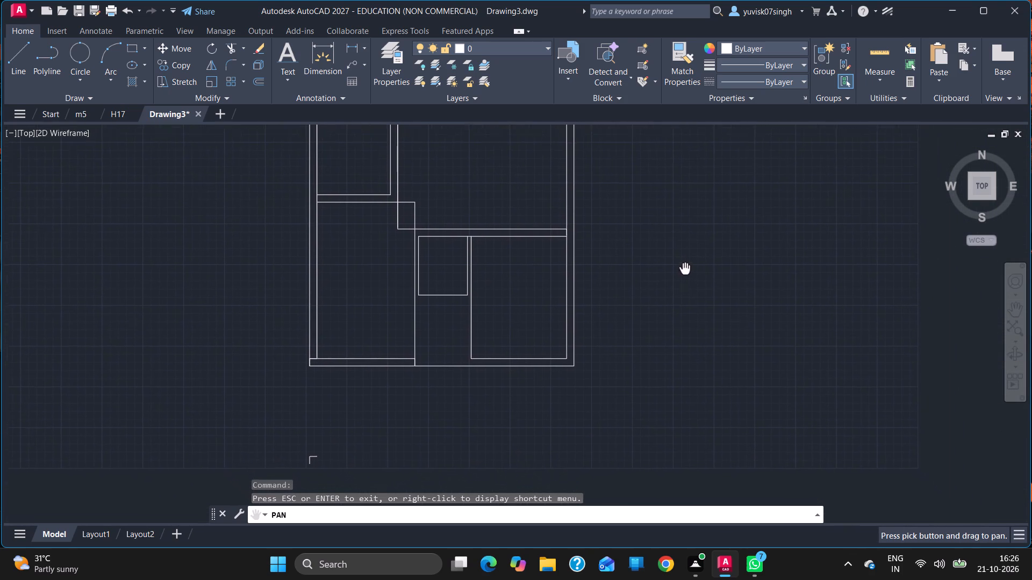
left_click_drag(685, 270, 678, 262)
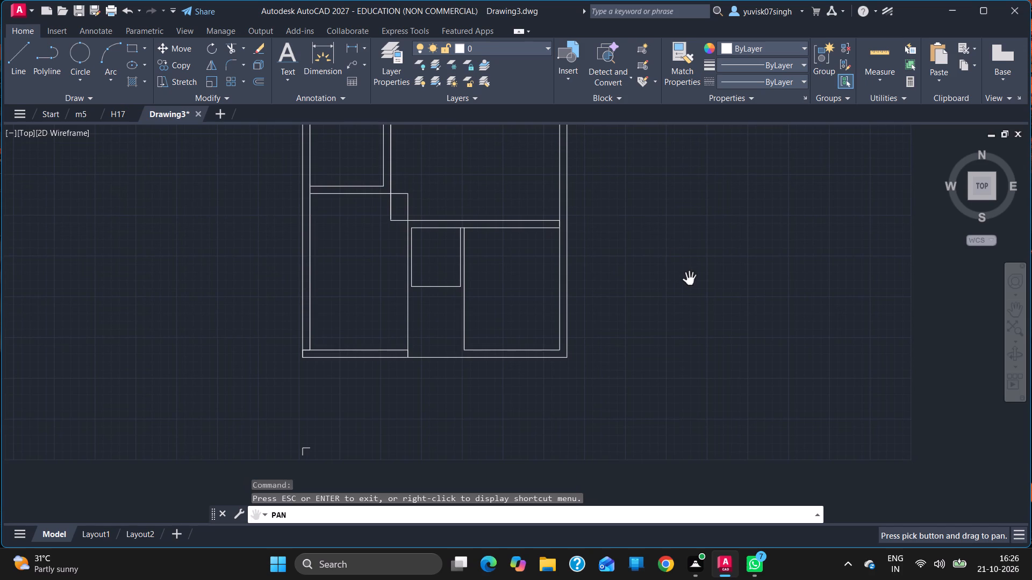
left_click_drag(691, 284, 711, 236)
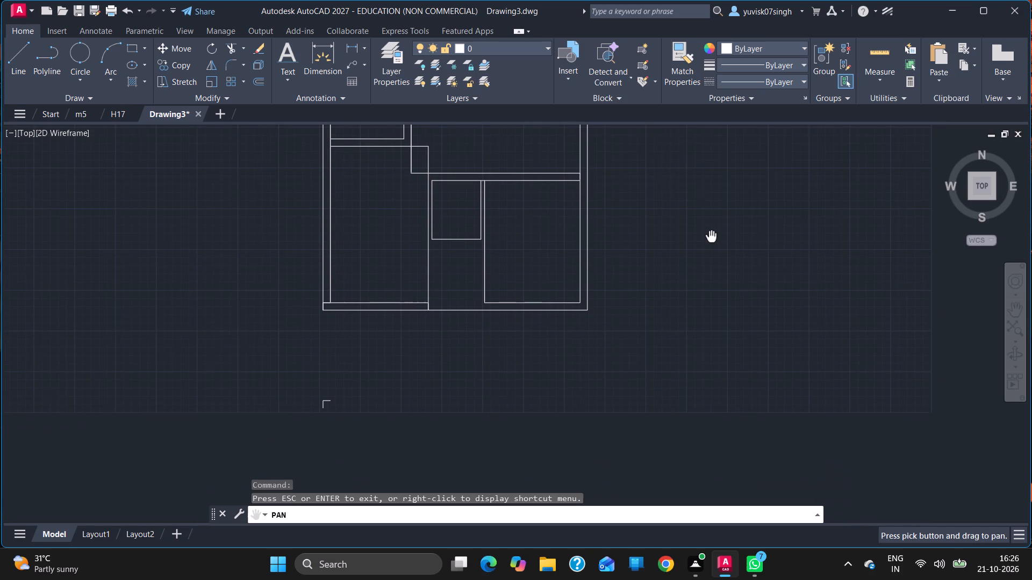
left_click_drag(711, 236, 709, 236)
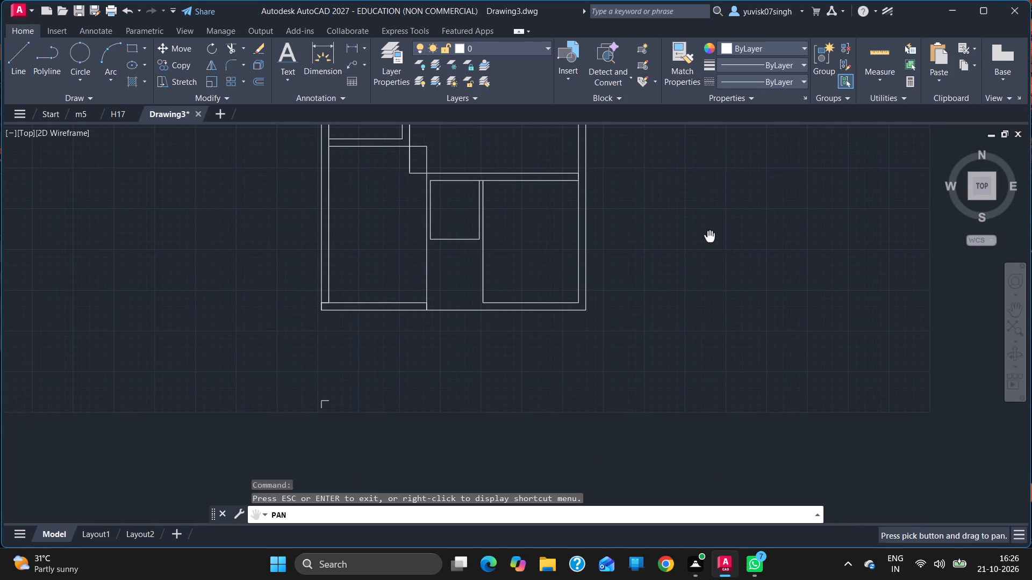
left_click_drag(709, 236, 665, 211)
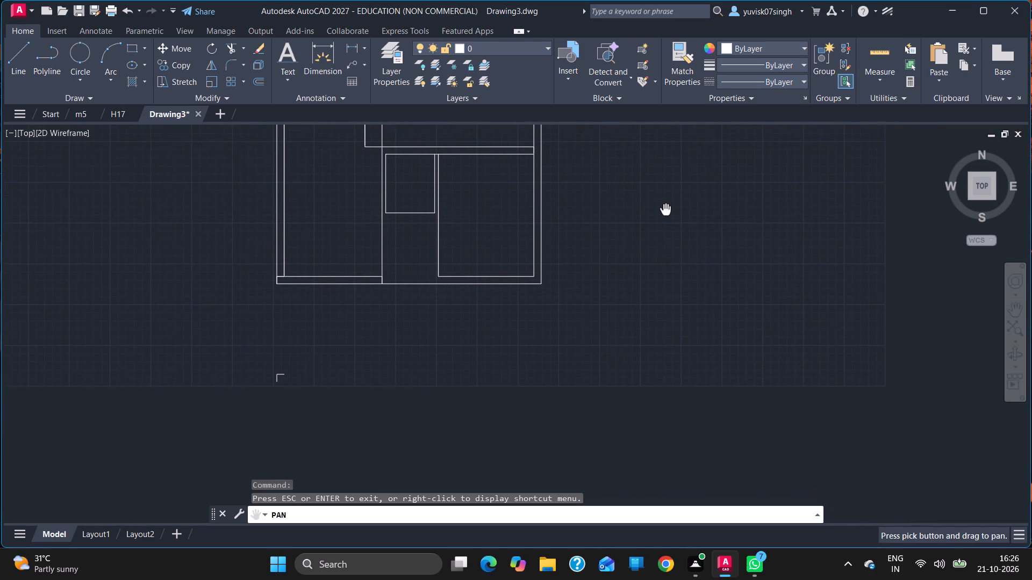
left_click_drag(665, 211, 666, 212)
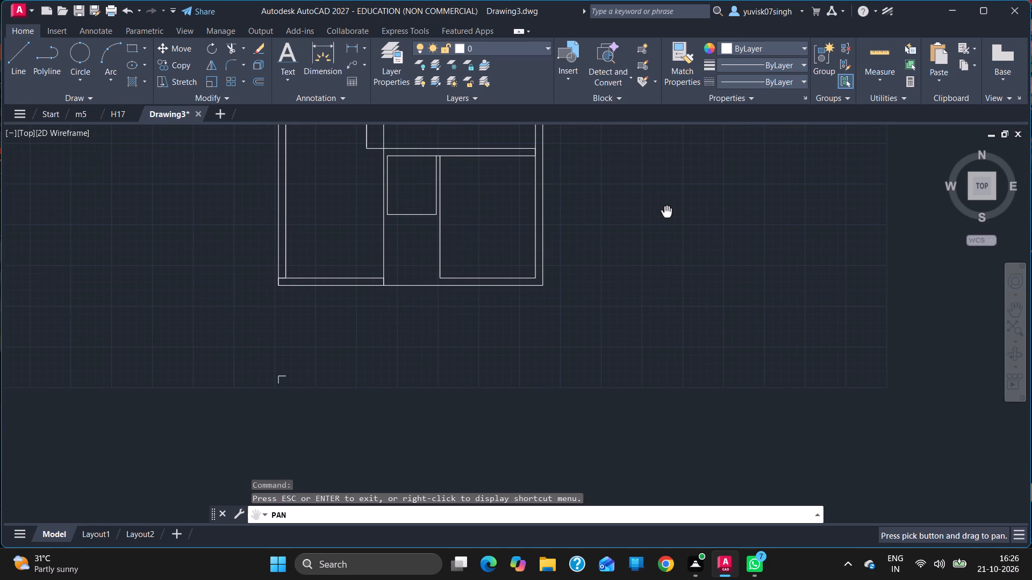
left_click_drag(666, 212, 674, 237)
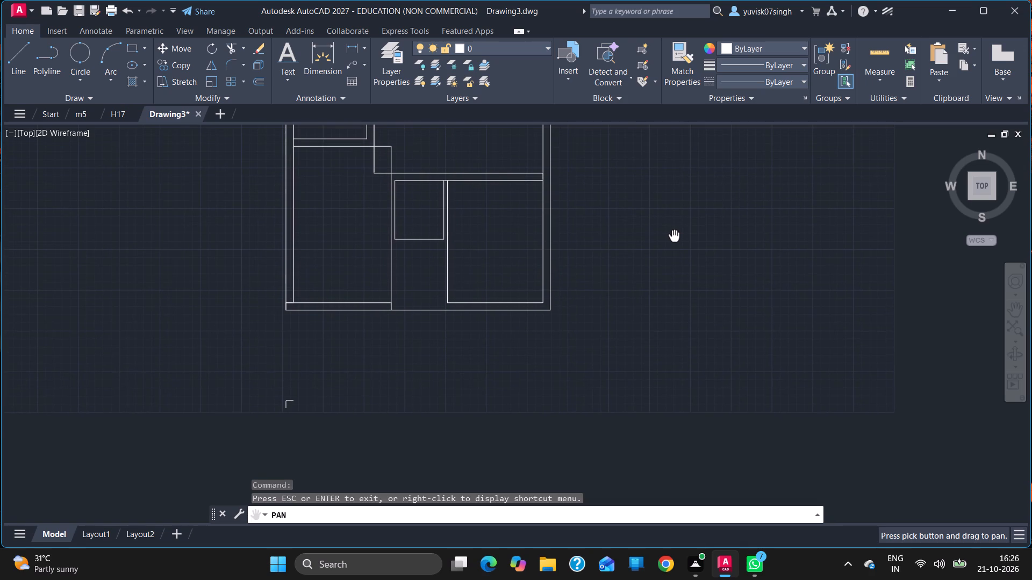
left_click_drag(674, 237, 743, 466)
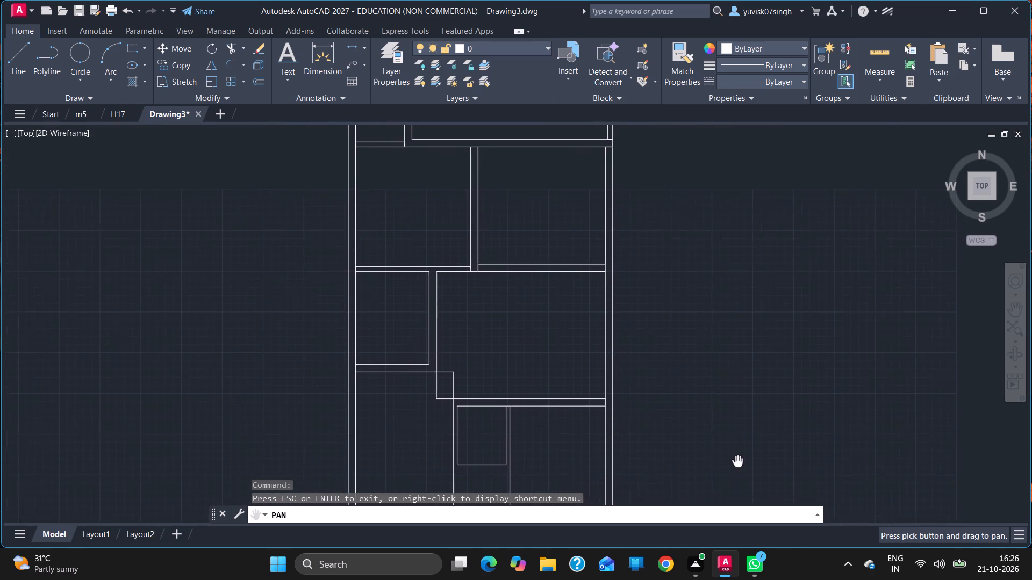
left_click_drag(743, 466, 742, 502)
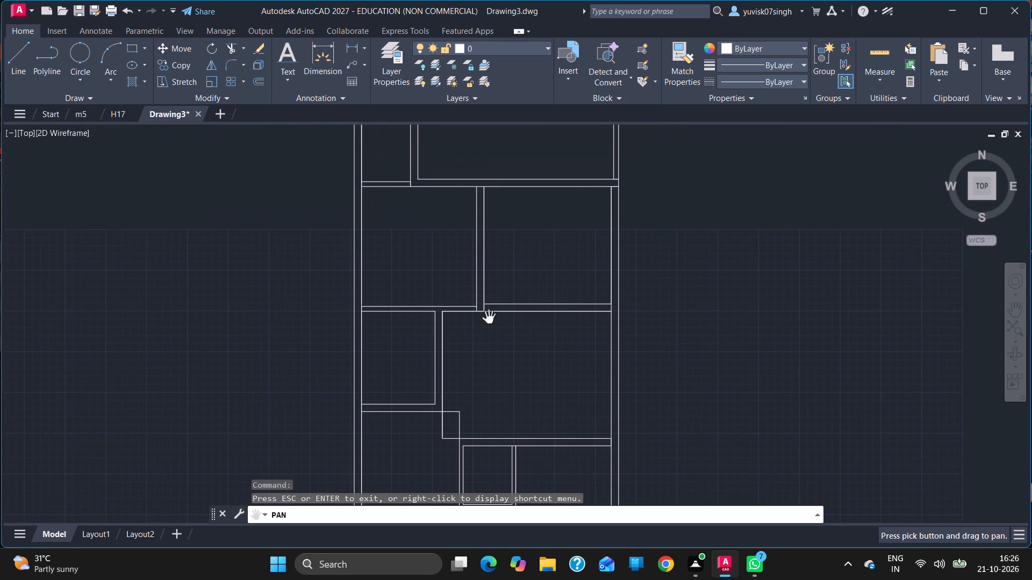
left_click_drag(453, 263, 525, 395)
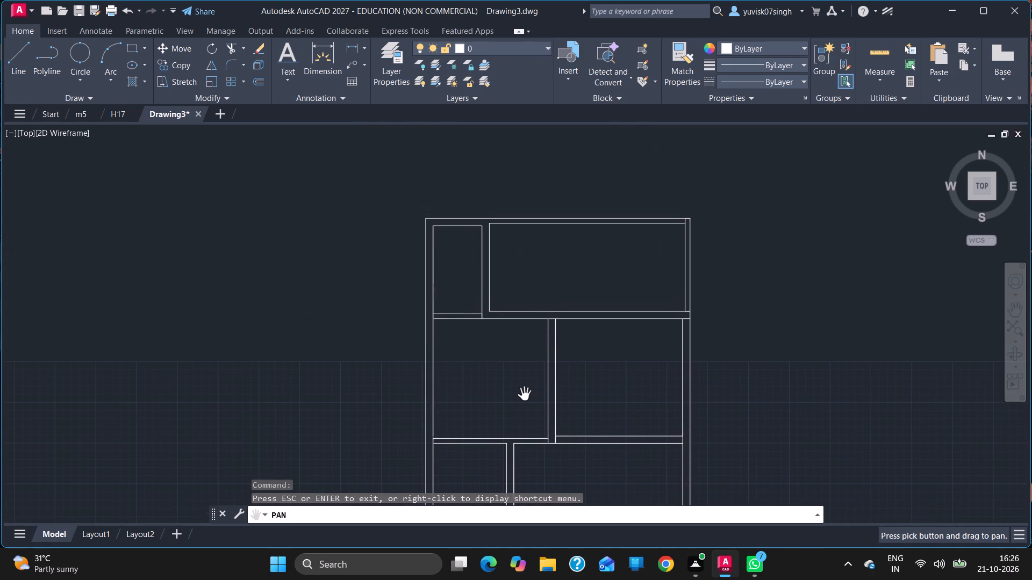
key("Escape")
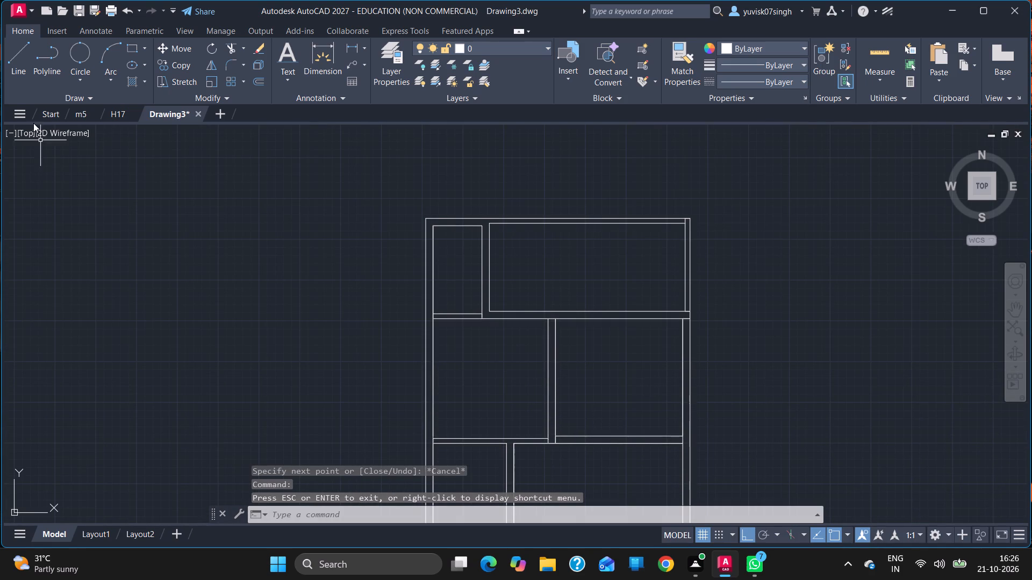
Draw a line from the wall's lower corner below the top-left room, 2' leftward and up across the wall, and end it.
left_click(18, 73)
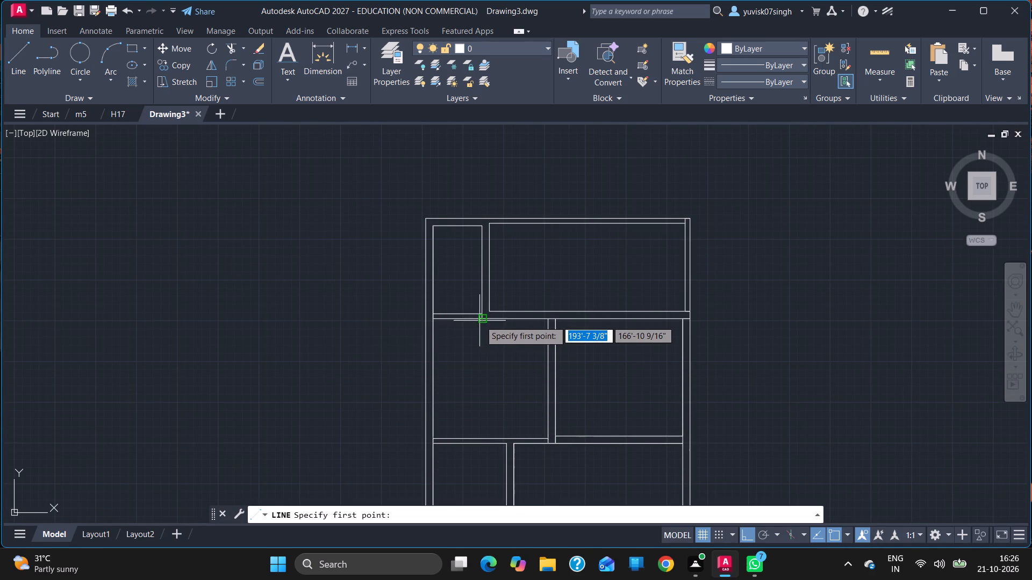
left_click_drag(479, 321, 454, 320)
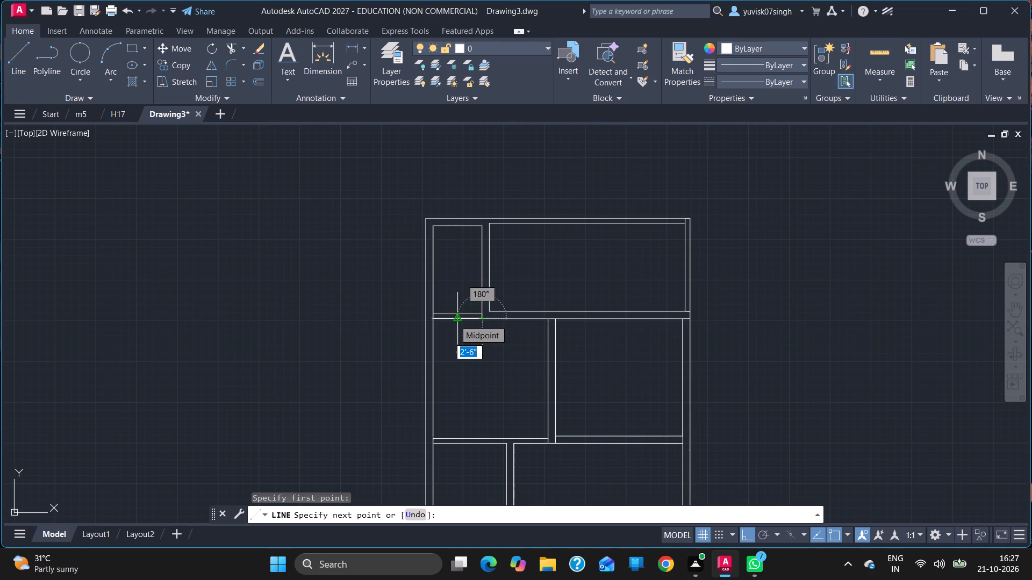
type("2'")
key("Return")
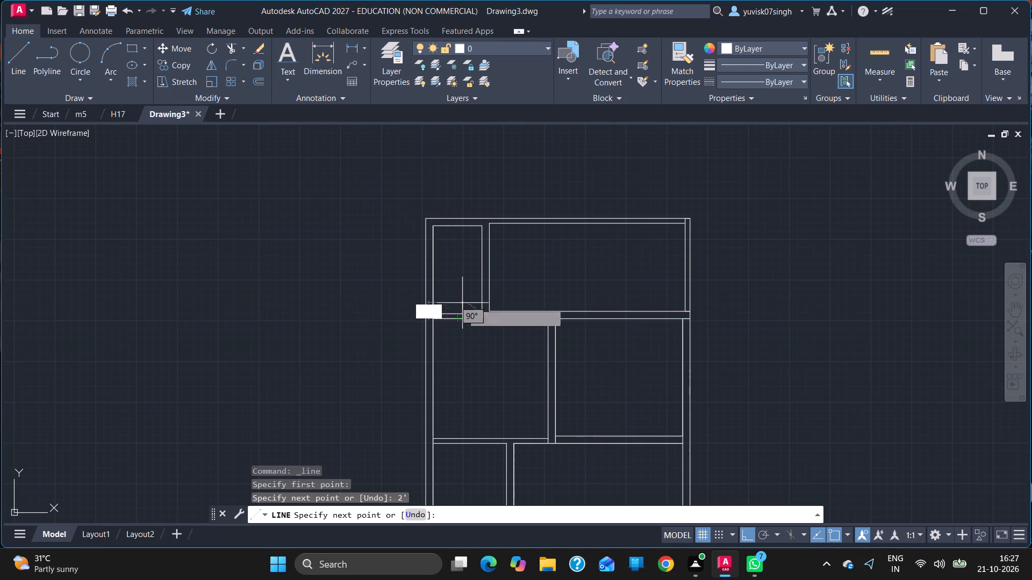
left_click(463, 311)
key("Escape")
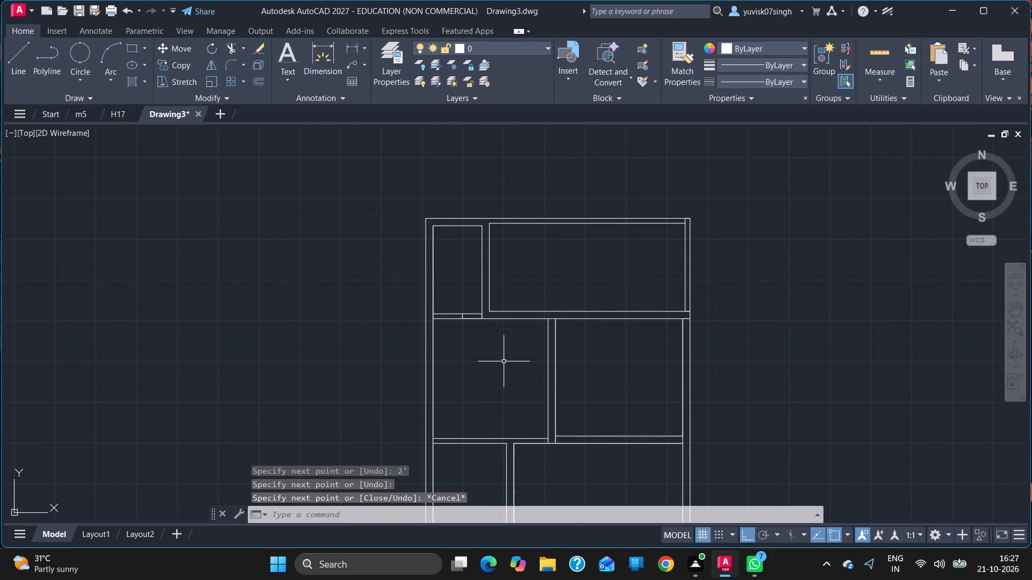
Trim both wall lines below the top-left room between the new cross line and the room's right side to open a doorway.
type("TR")
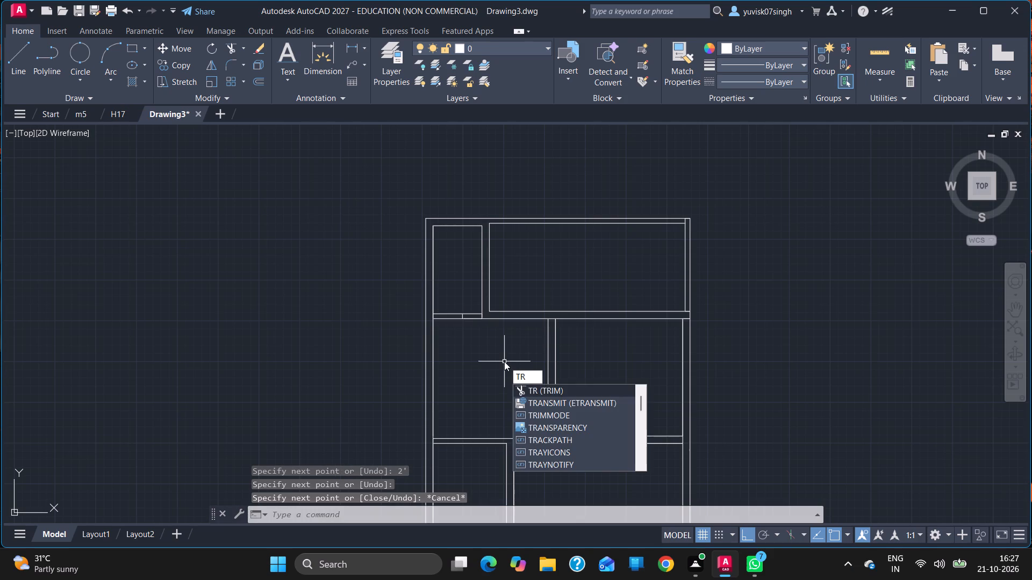
key("Return")
left_click_drag(470, 306, 470, 327)
key("Tab")
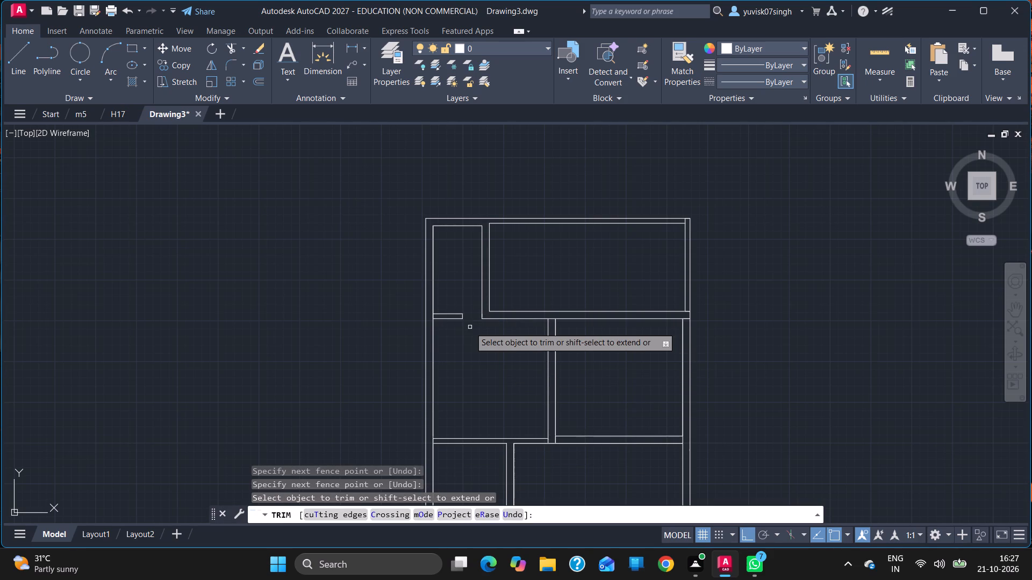
Trim the short inner-wall line piece closing the left end of the wall stub below the top-left room.
left_click(433, 315)
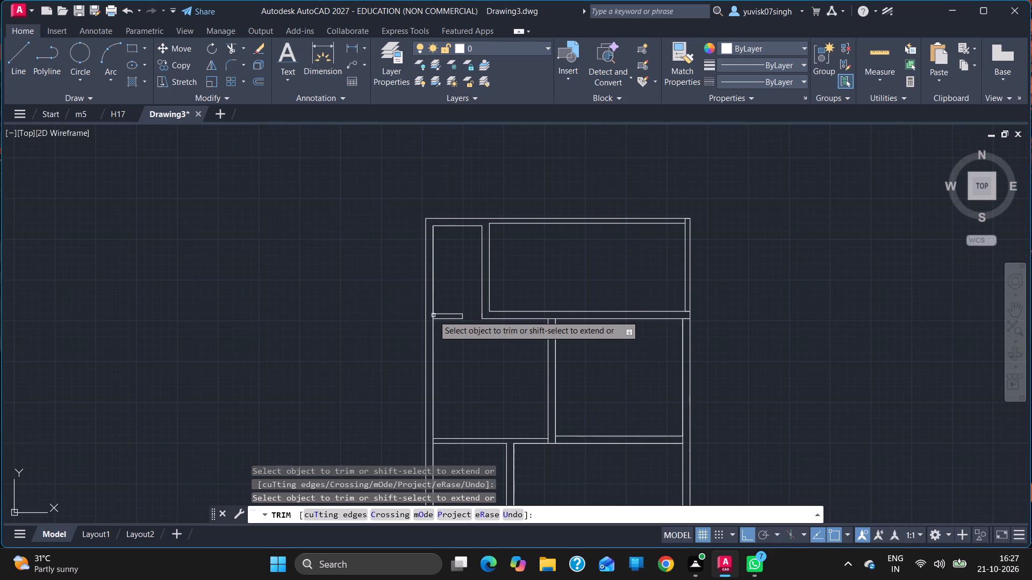
left_click(433, 316)
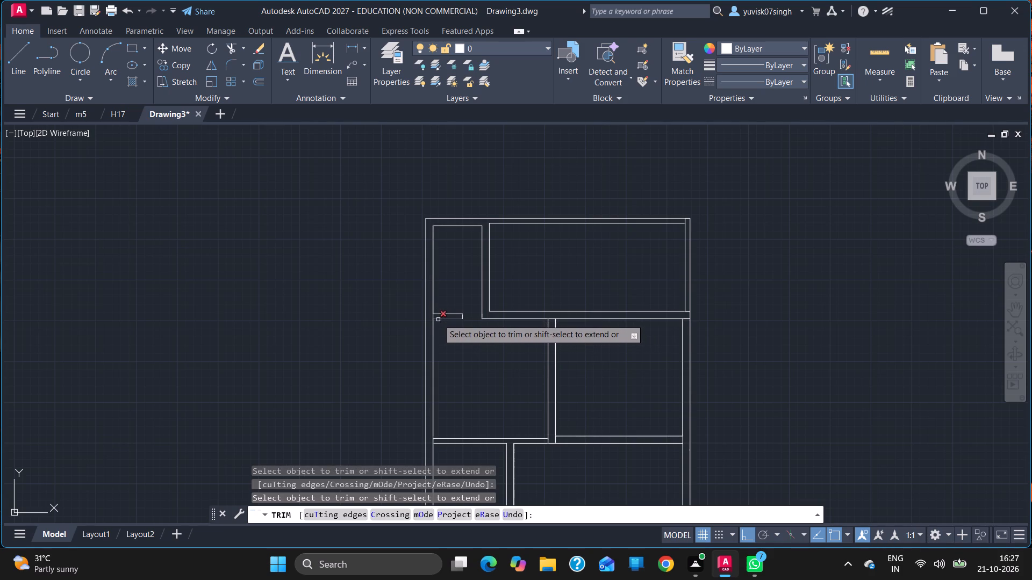
left_click(433, 317)
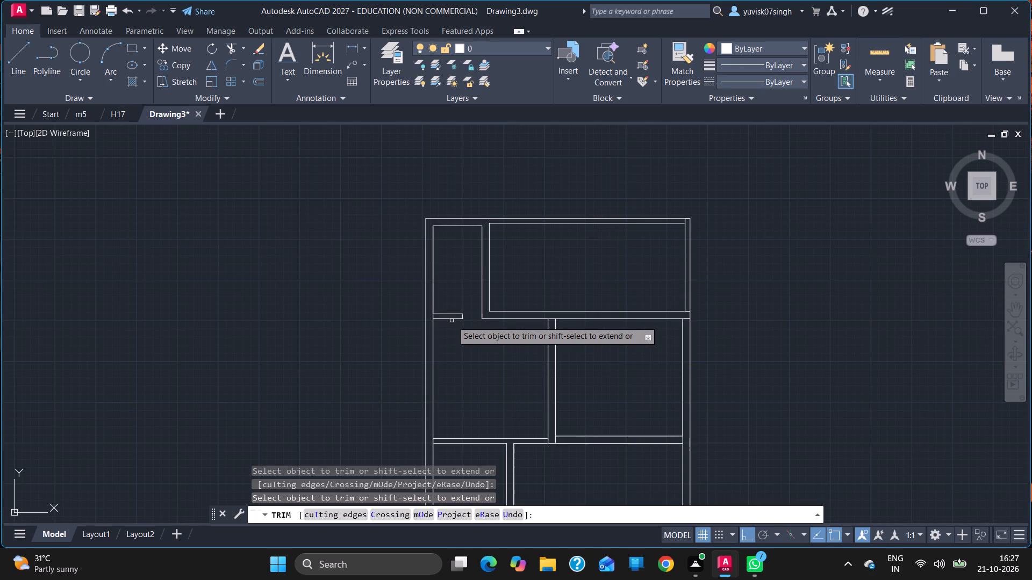
scroll(458, 347, "up", 2, "ctrl")
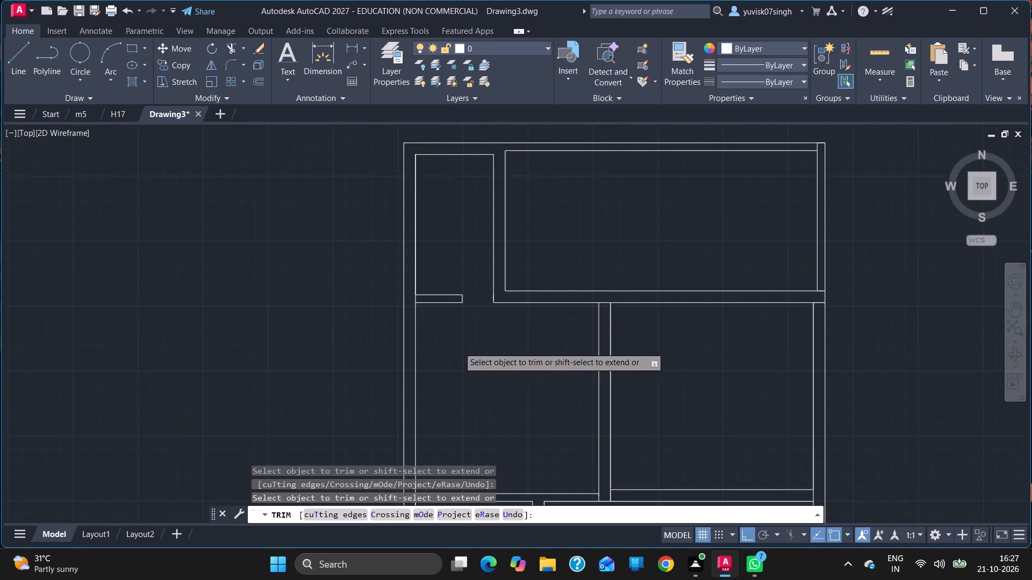
left_click(388, 273)
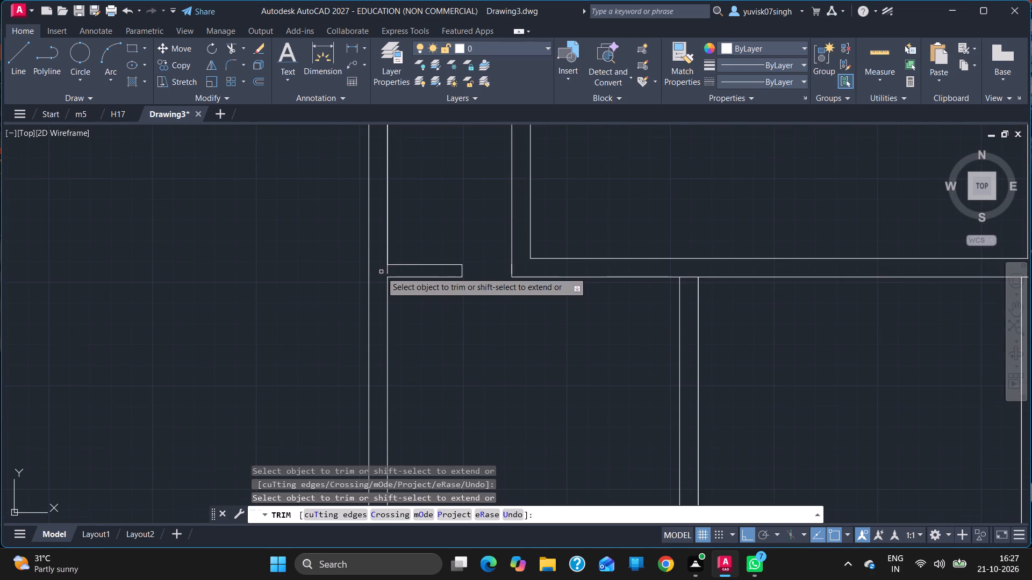
left_click_drag(381, 271, 392, 272)
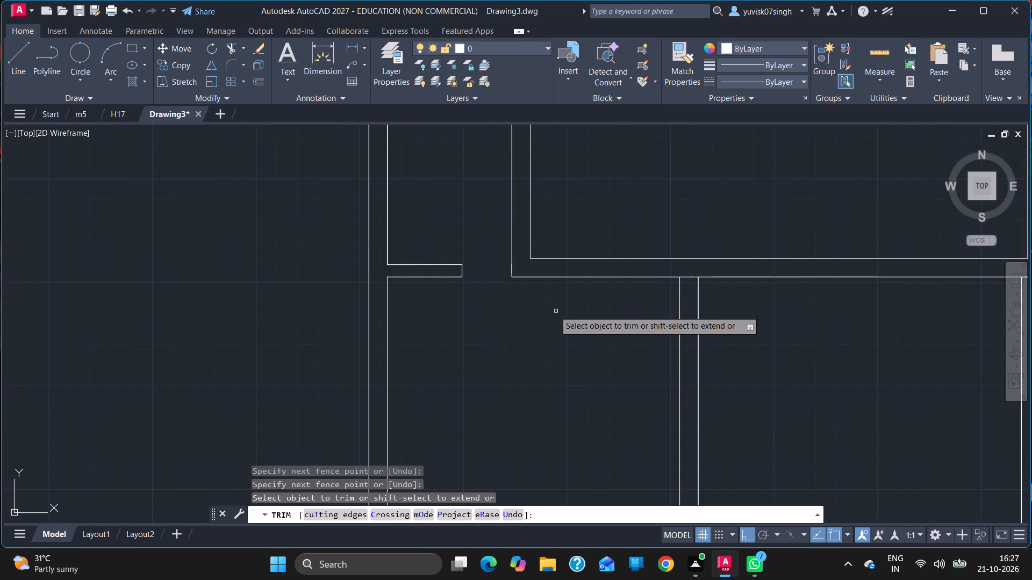
scroll(554, 310, "down", 1, "ctrl")
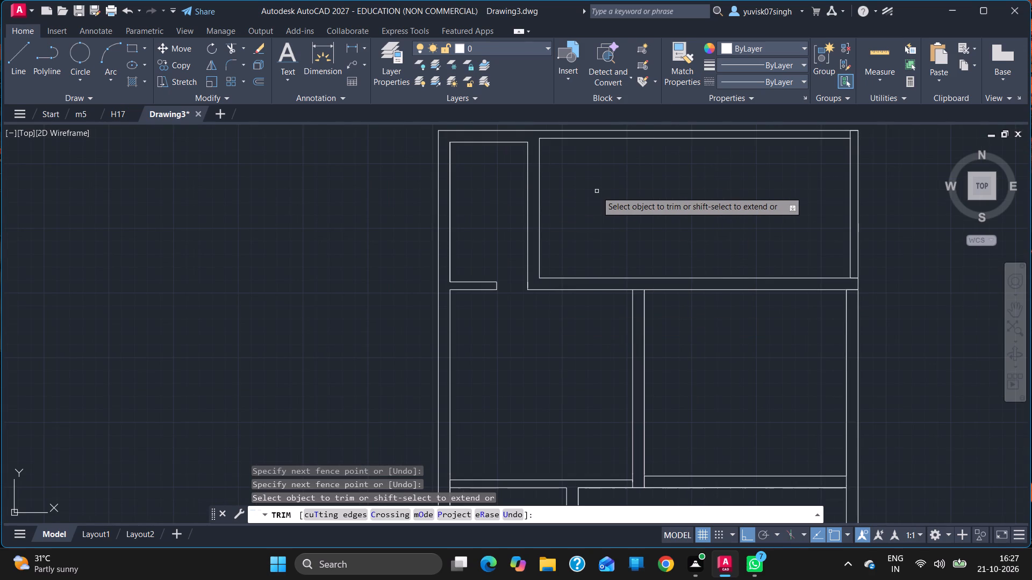
key("Escape")
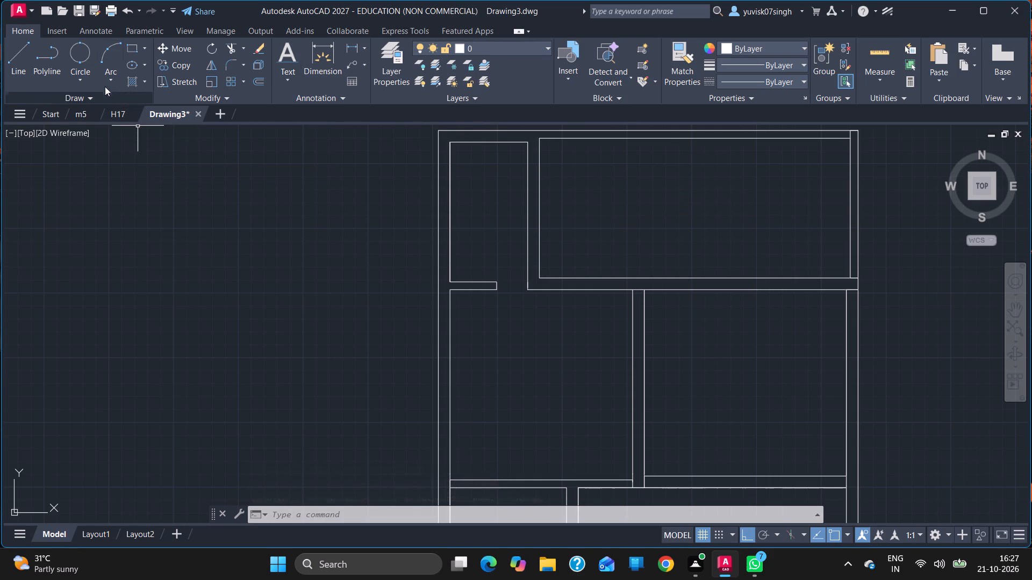
Draw lines from the top-right room's lower-left corner up to the wall line's midpoint and 2'7" further, boxing that 2'7" section across the wall.
left_click(22, 47)
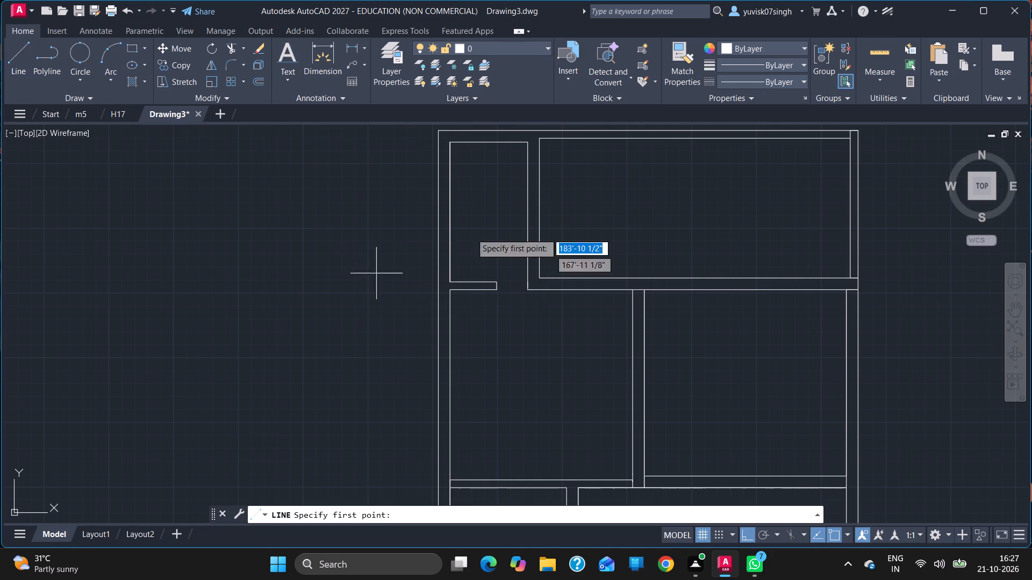
left_click_drag(540, 278, 534, 210)
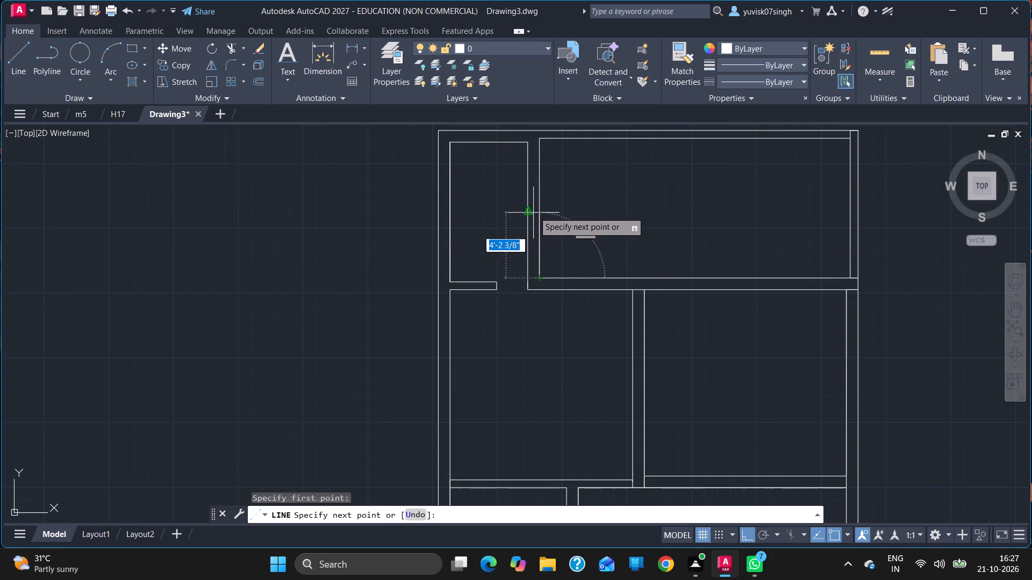
left_click_drag(534, 210, 539, 207)
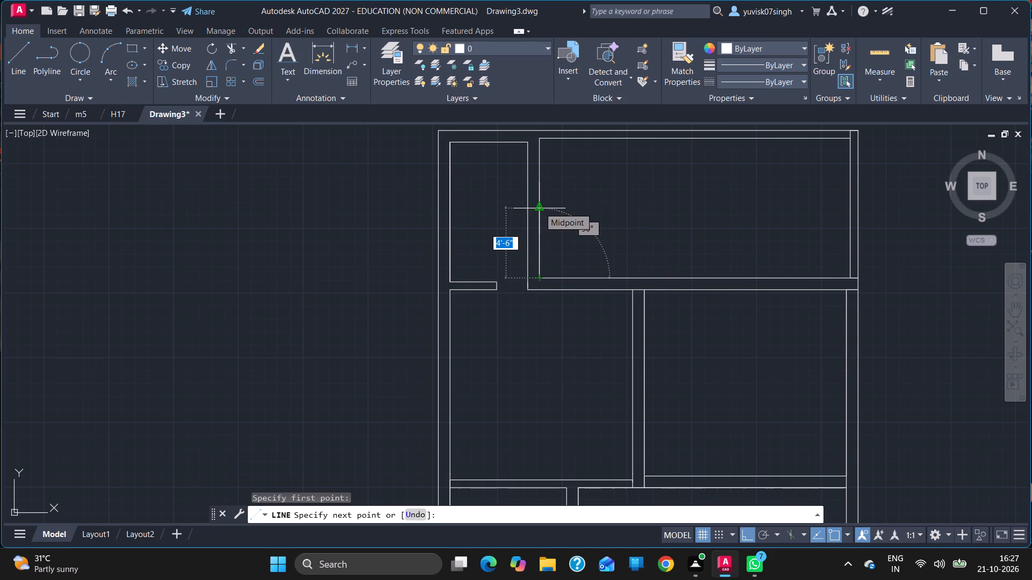
left_click_drag(539, 207, 540, 207)
left_click(540, 207)
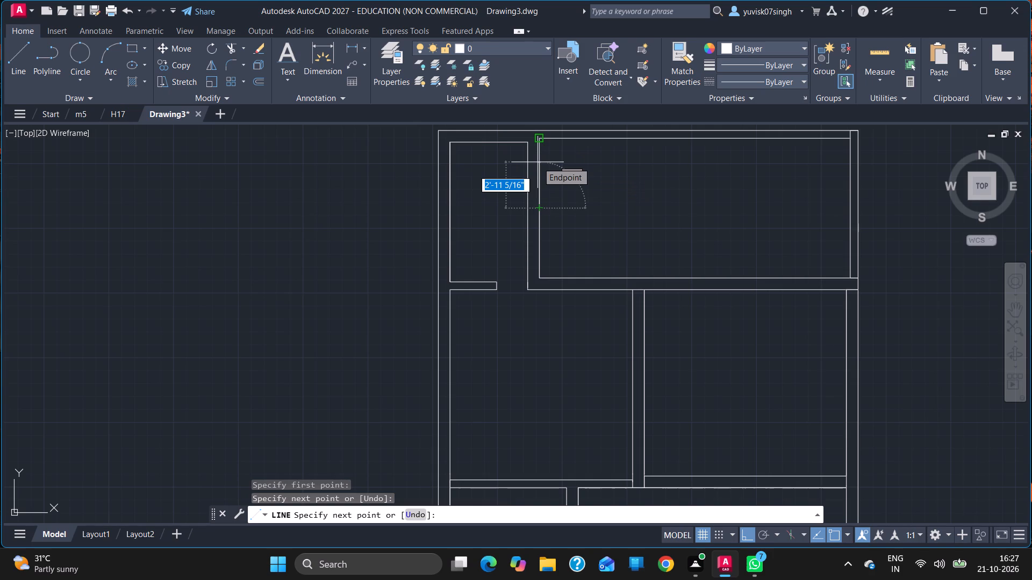
key("2")
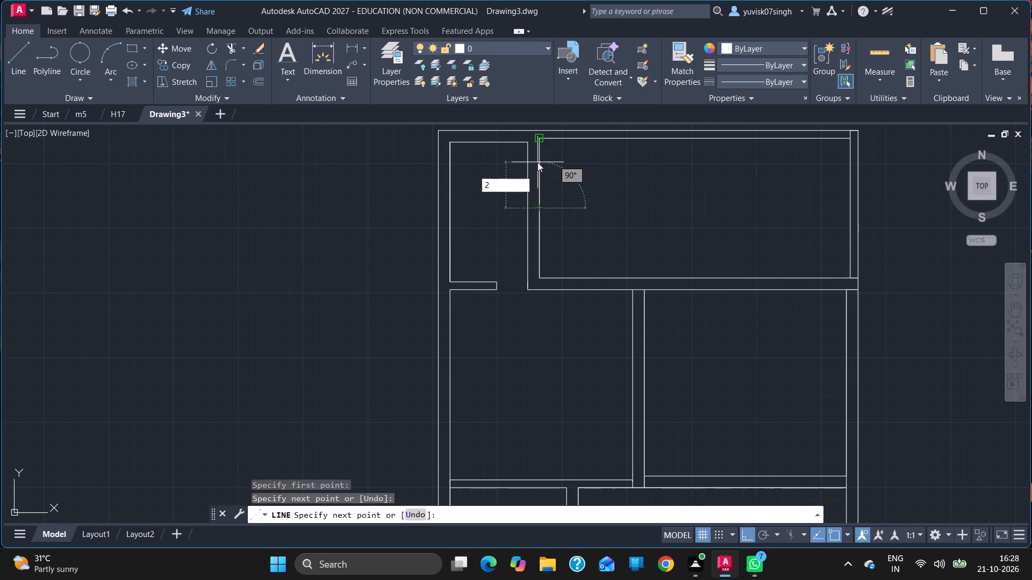
type("'7")
key("Return")
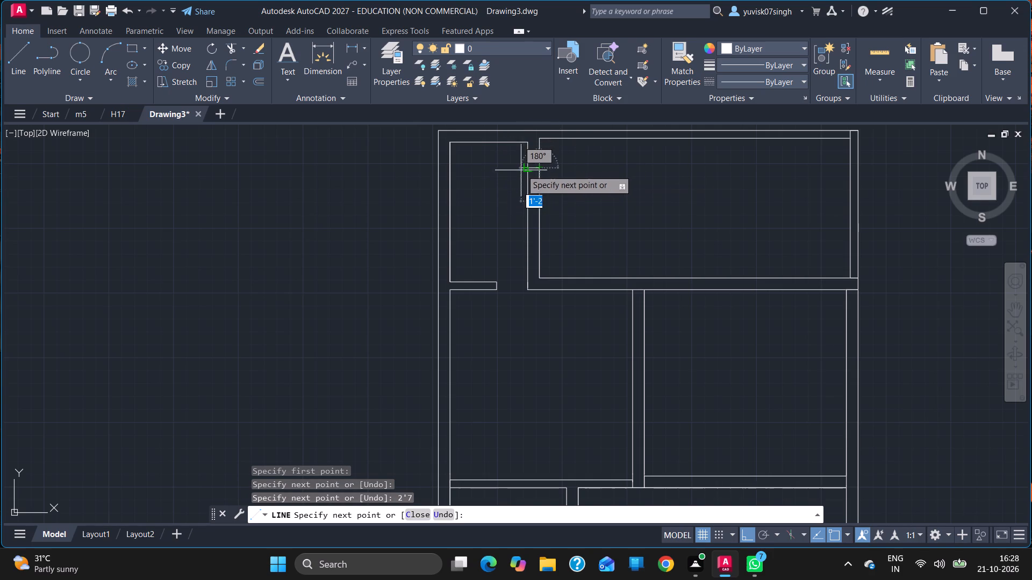
left_click(524, 168)
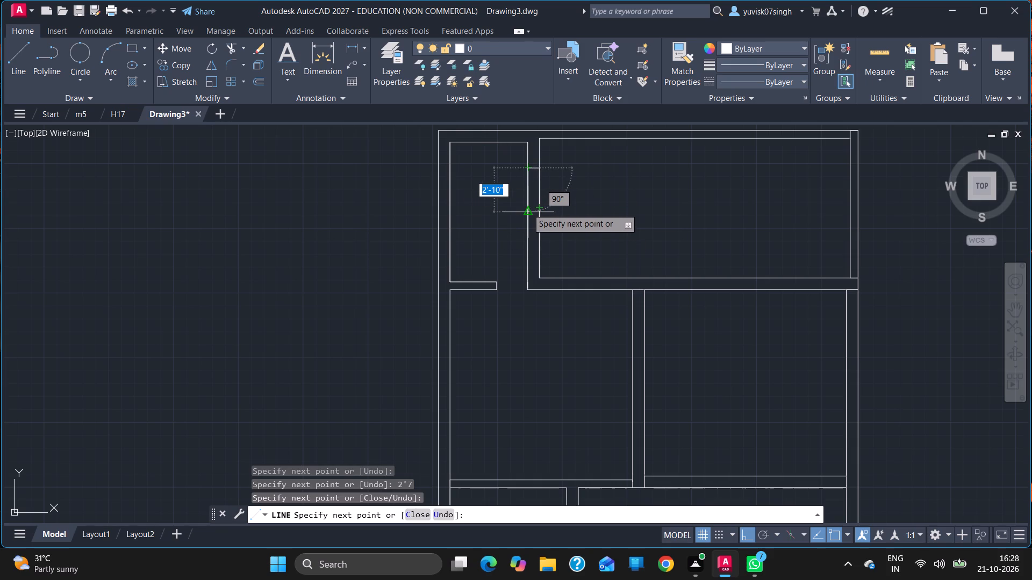
left_click(527, 208)
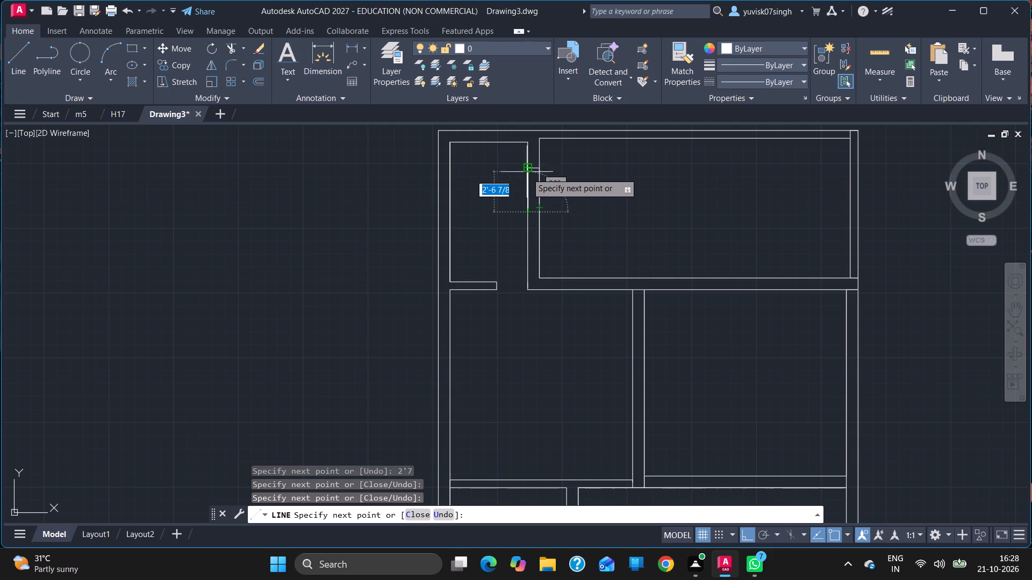
scroll(541, 216, "up", 1, "ctrl")
left_click(538, 212)
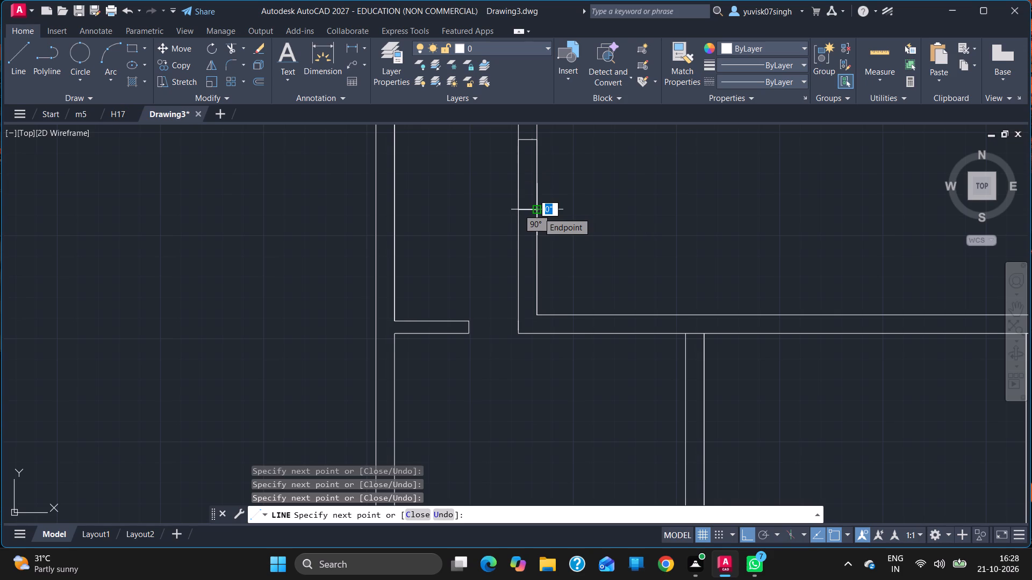
Draw a vertical centre line between the midpoints of the two cross lines in the wall section and end the line.
left_click(527, 212)
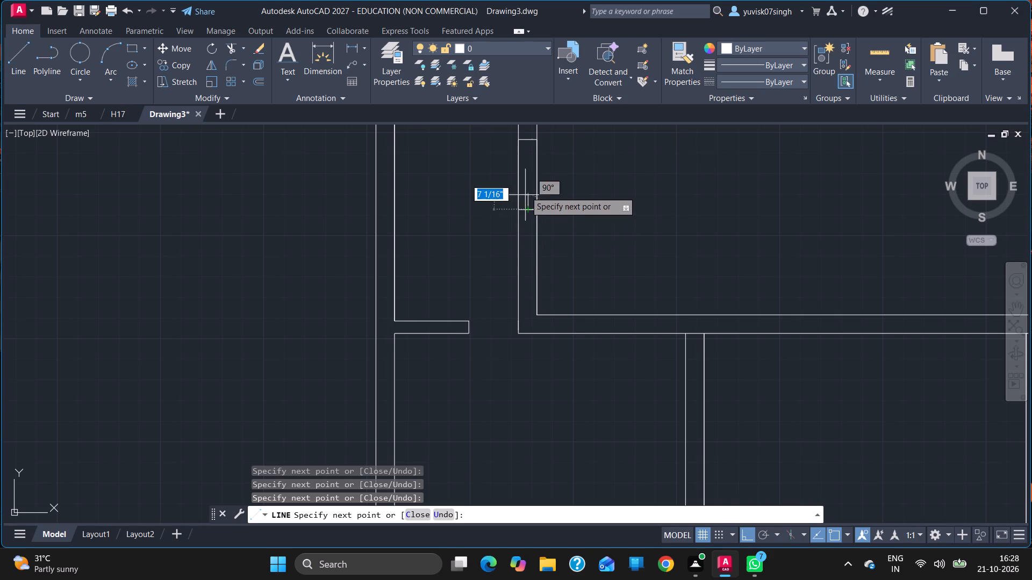
left_click(525, 140)
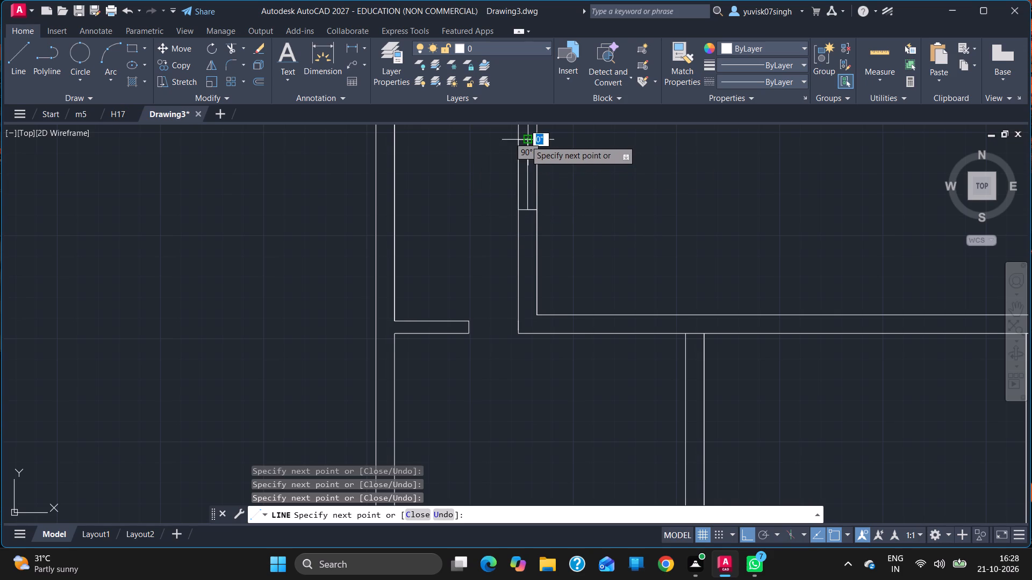
key("Escape")
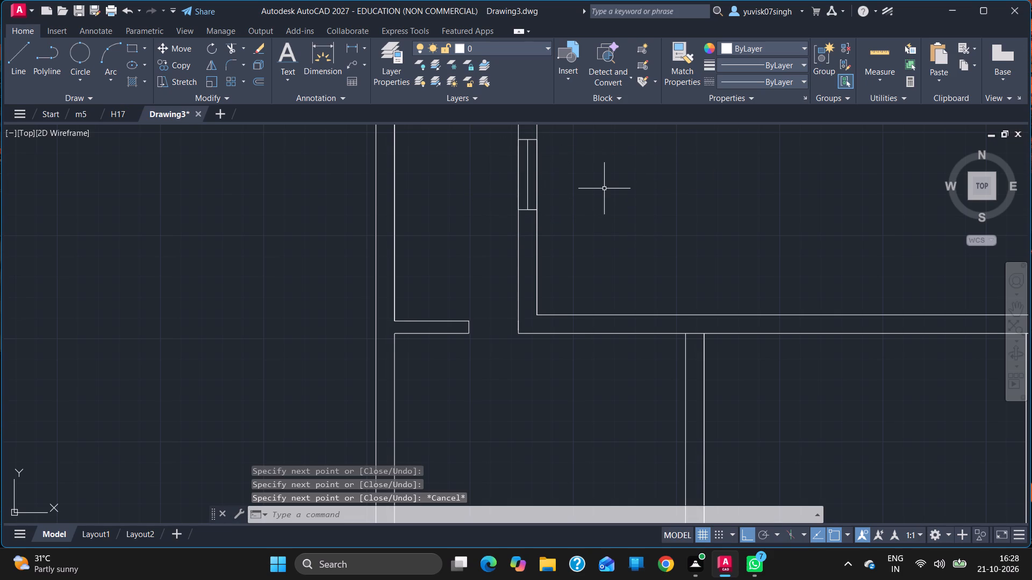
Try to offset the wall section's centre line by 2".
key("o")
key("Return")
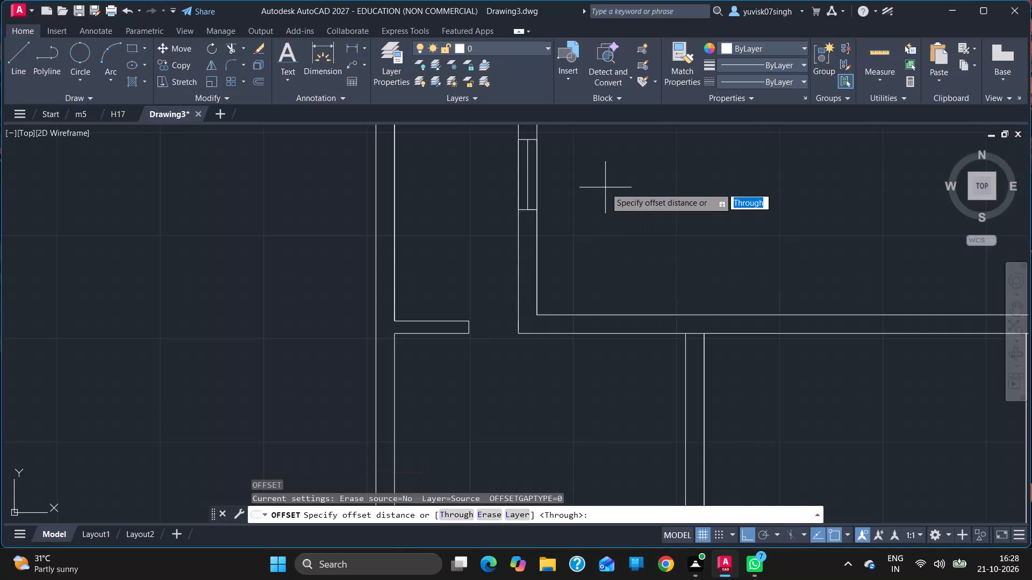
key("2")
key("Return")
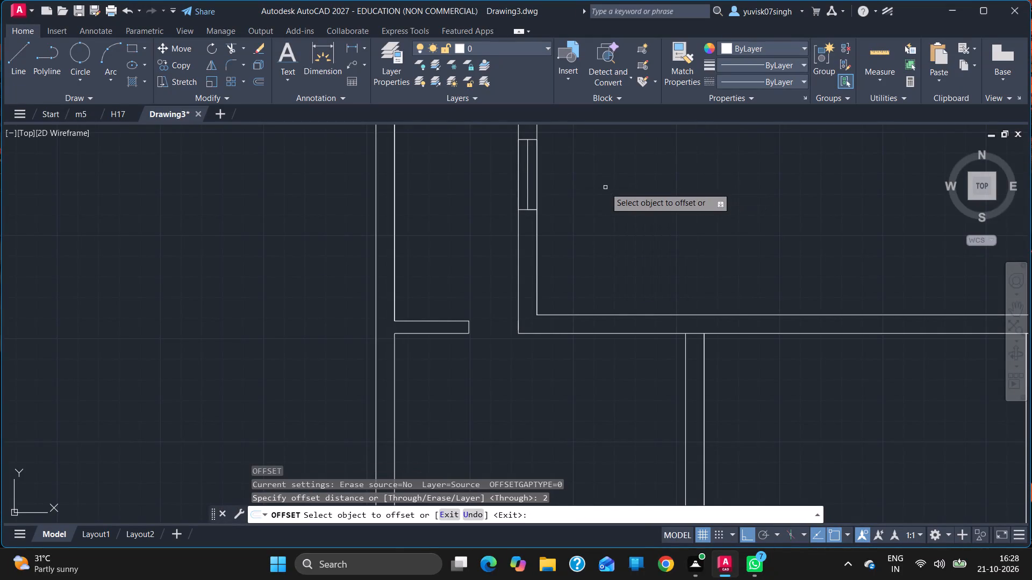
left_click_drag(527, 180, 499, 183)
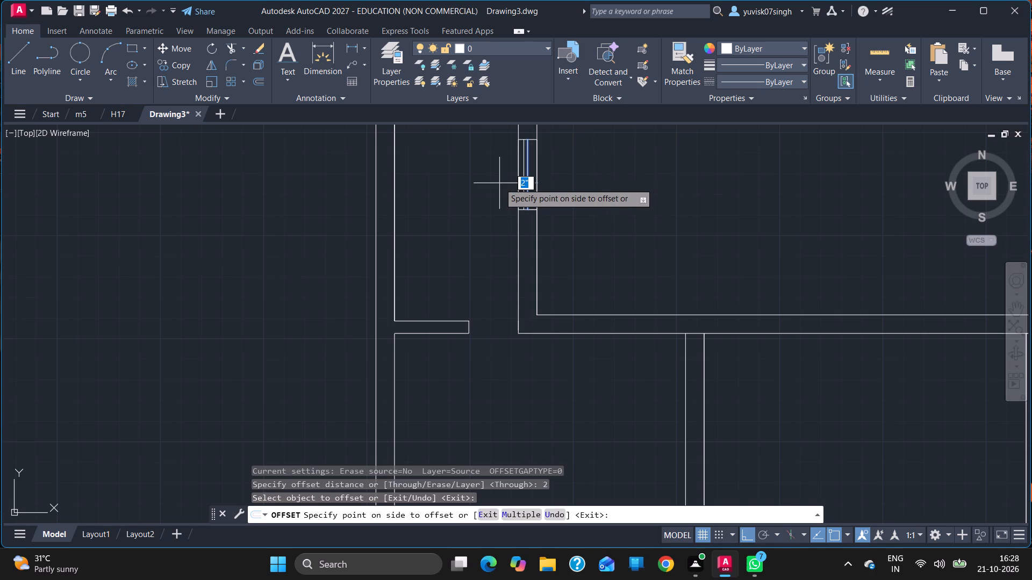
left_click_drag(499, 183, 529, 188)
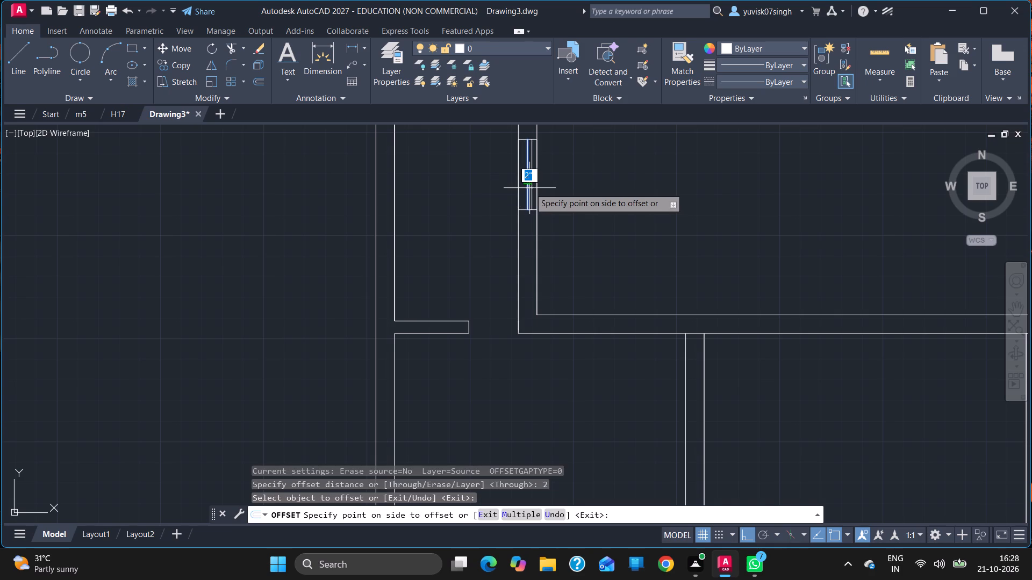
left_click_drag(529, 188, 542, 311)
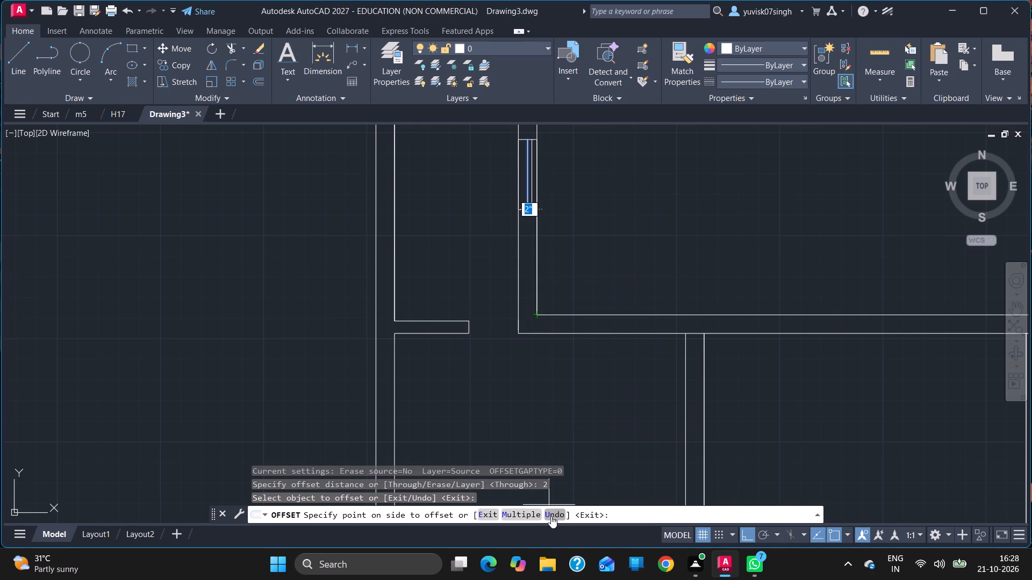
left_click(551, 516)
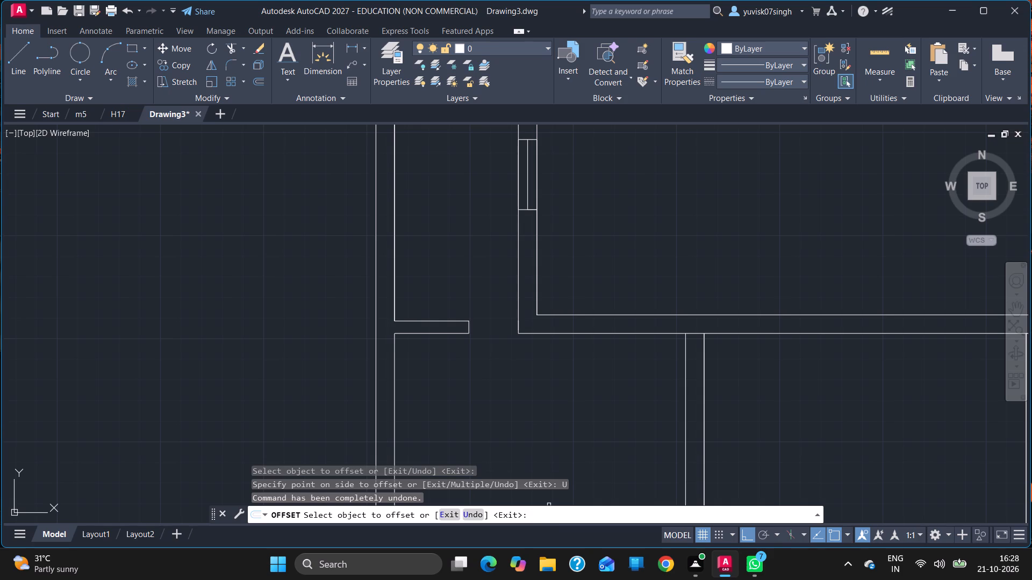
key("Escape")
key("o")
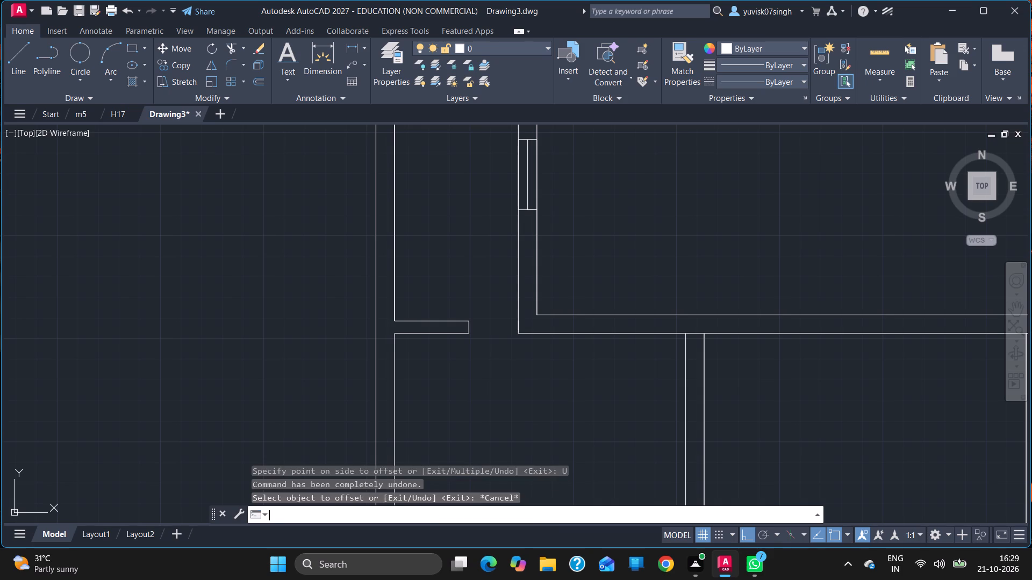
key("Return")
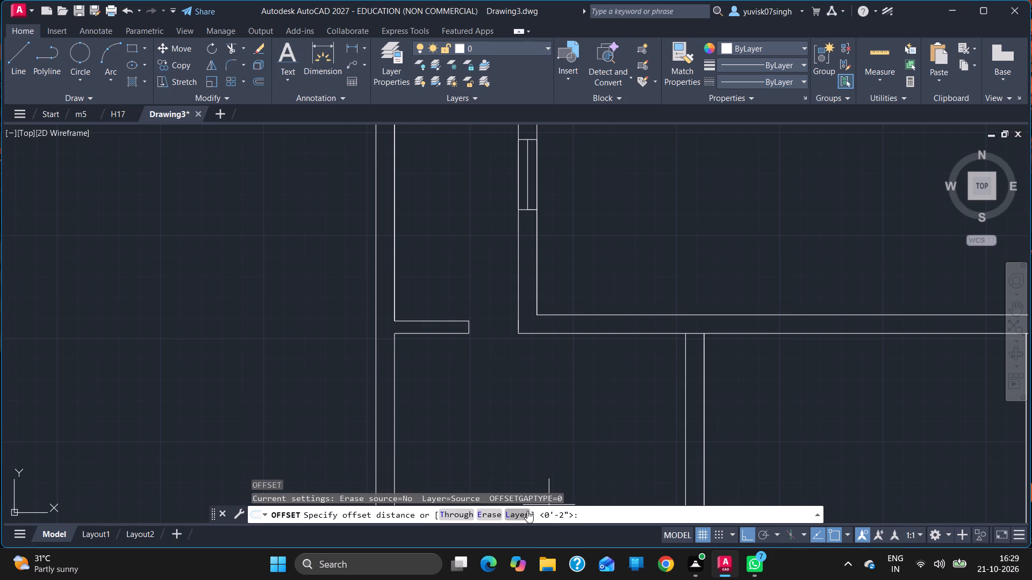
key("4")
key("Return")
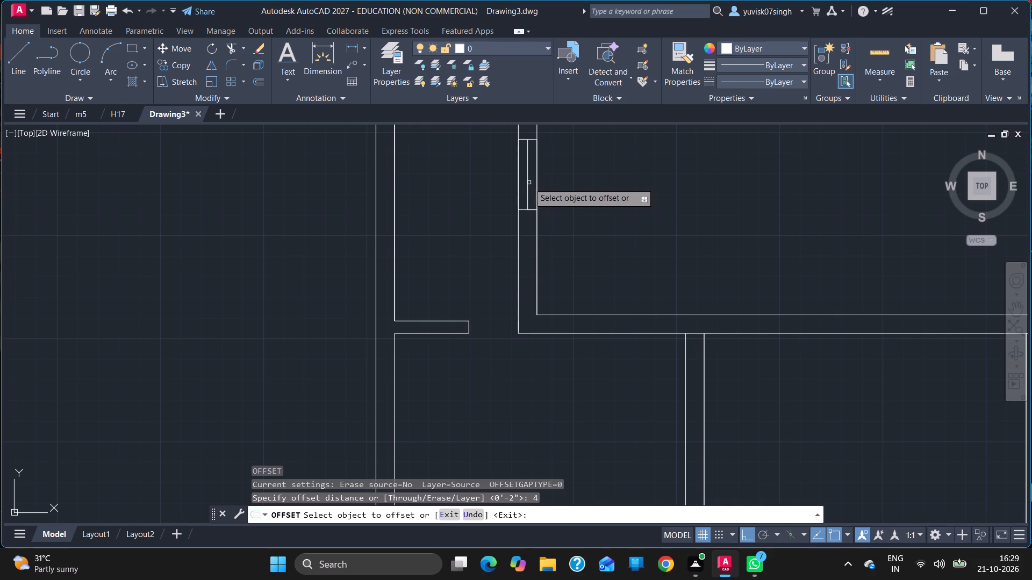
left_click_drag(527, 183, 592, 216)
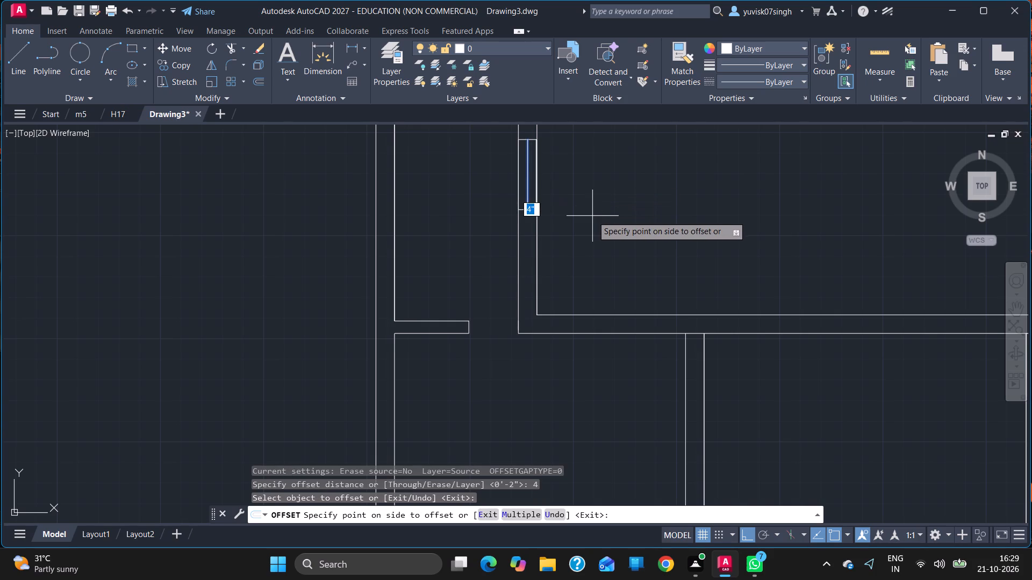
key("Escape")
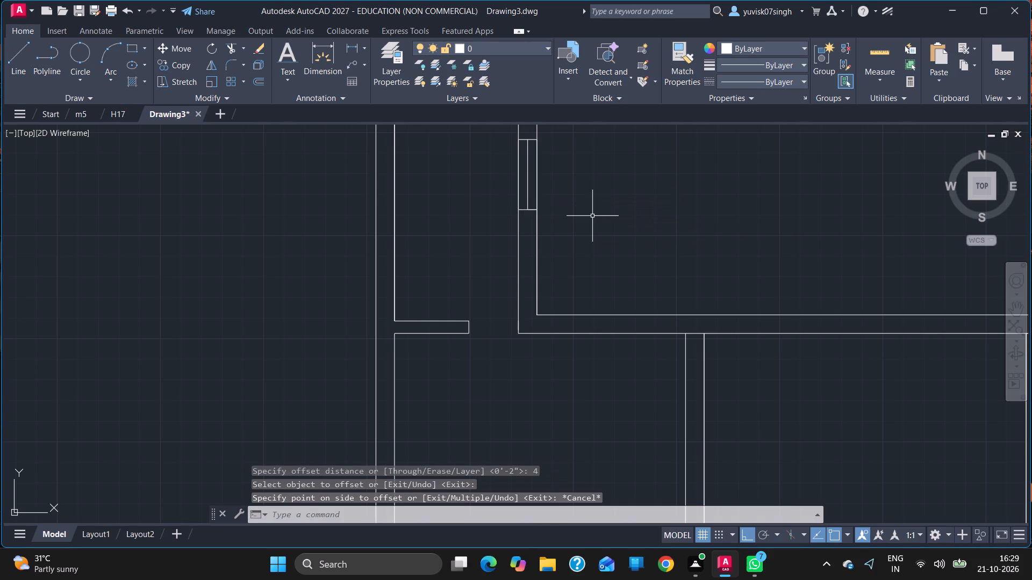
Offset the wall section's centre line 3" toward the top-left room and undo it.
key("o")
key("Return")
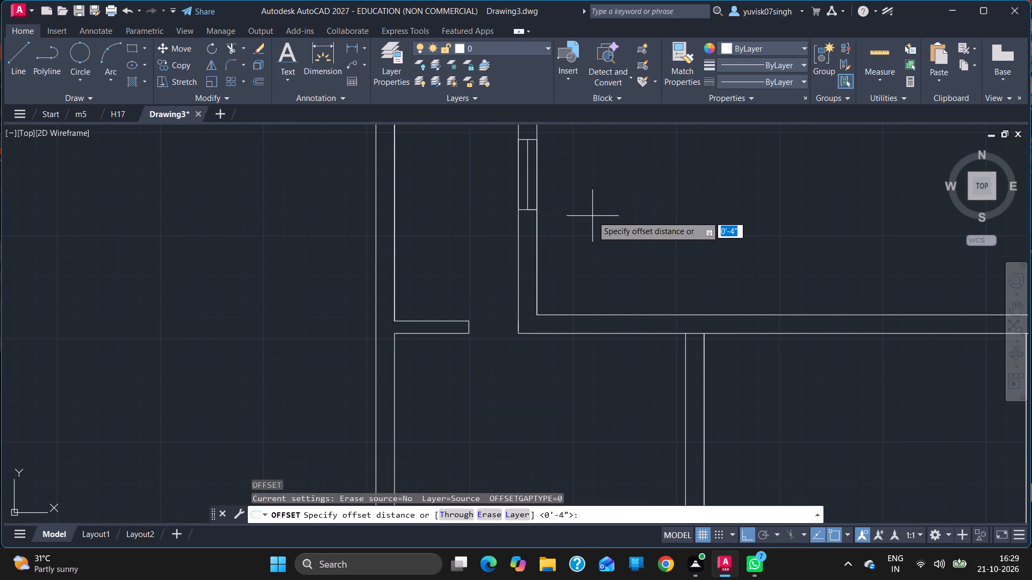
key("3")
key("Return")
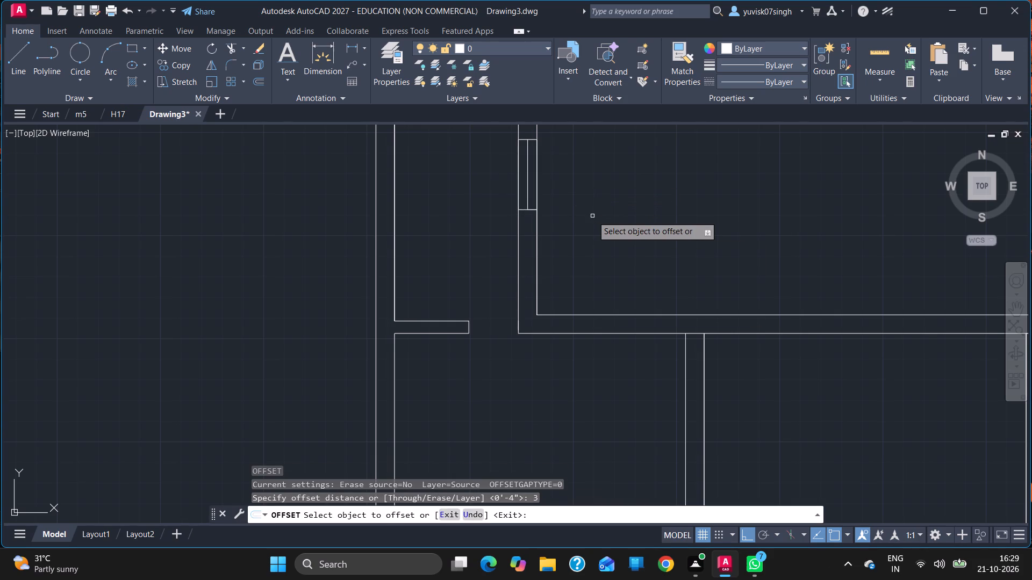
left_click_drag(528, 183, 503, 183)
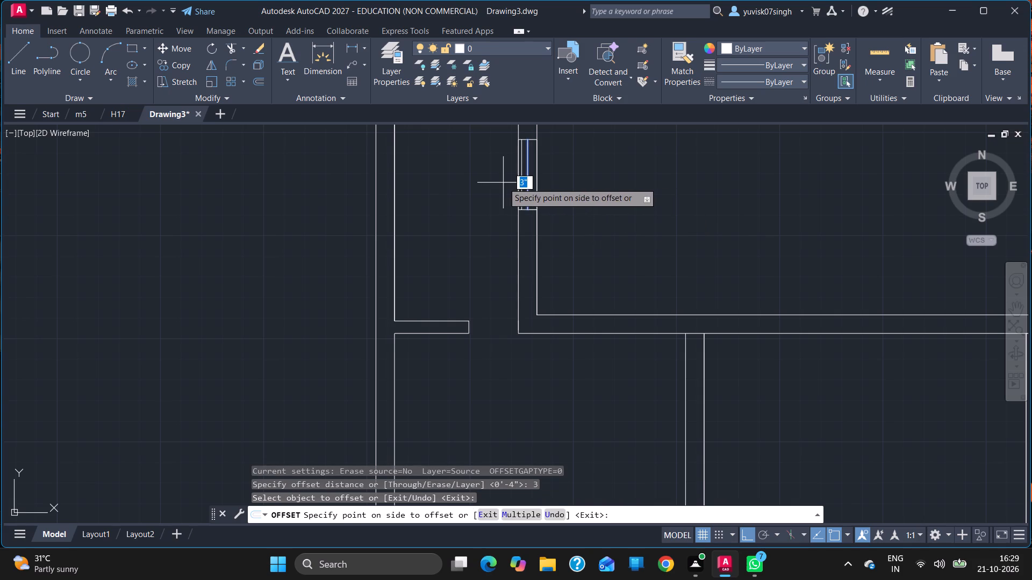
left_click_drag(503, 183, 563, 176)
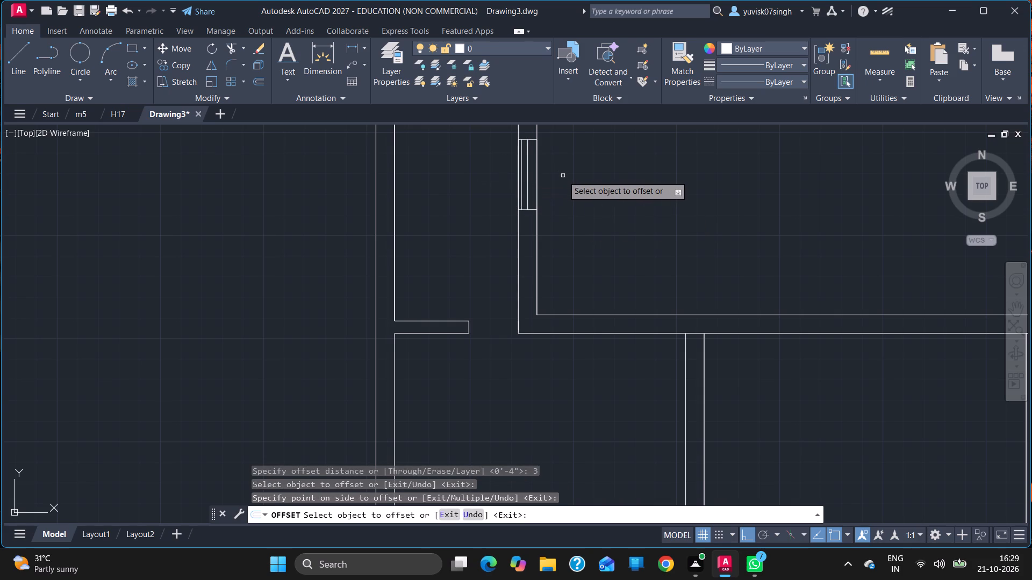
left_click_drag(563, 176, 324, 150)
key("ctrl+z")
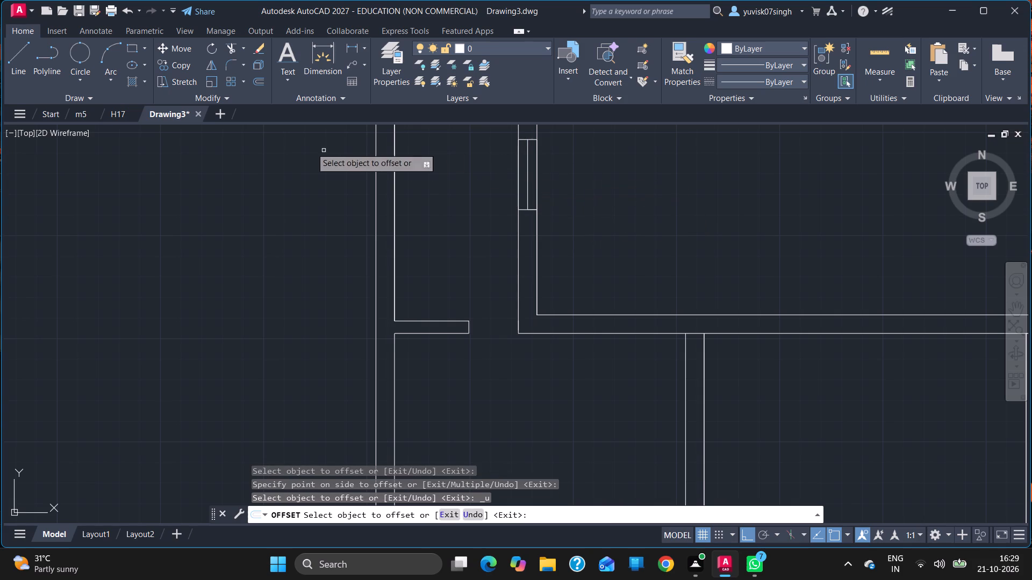
Divide the wall section's vertical centre line into 3 equal segments.
left_click(135, 95)
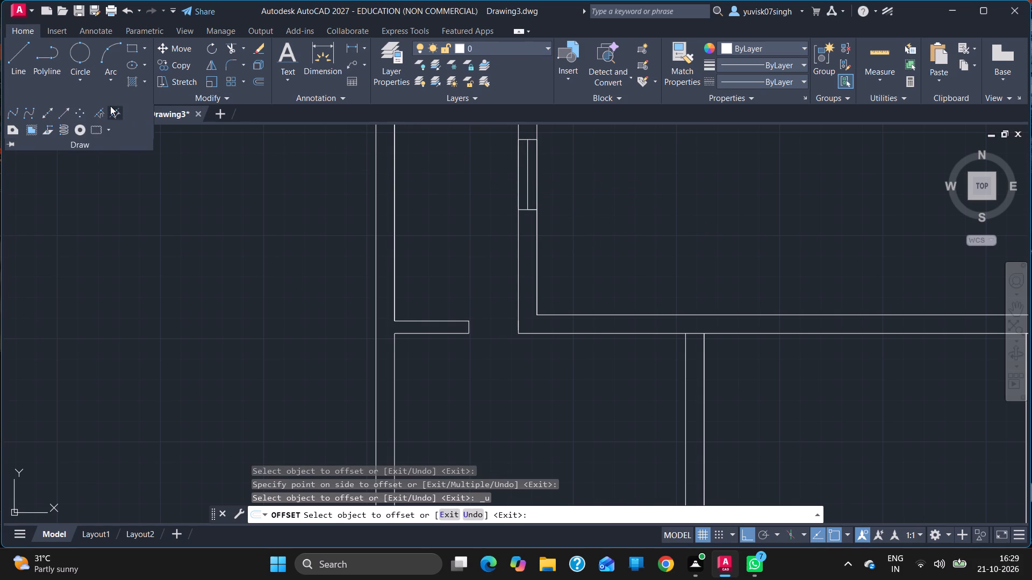
left_click(105, 105)
left_click(103, 109)
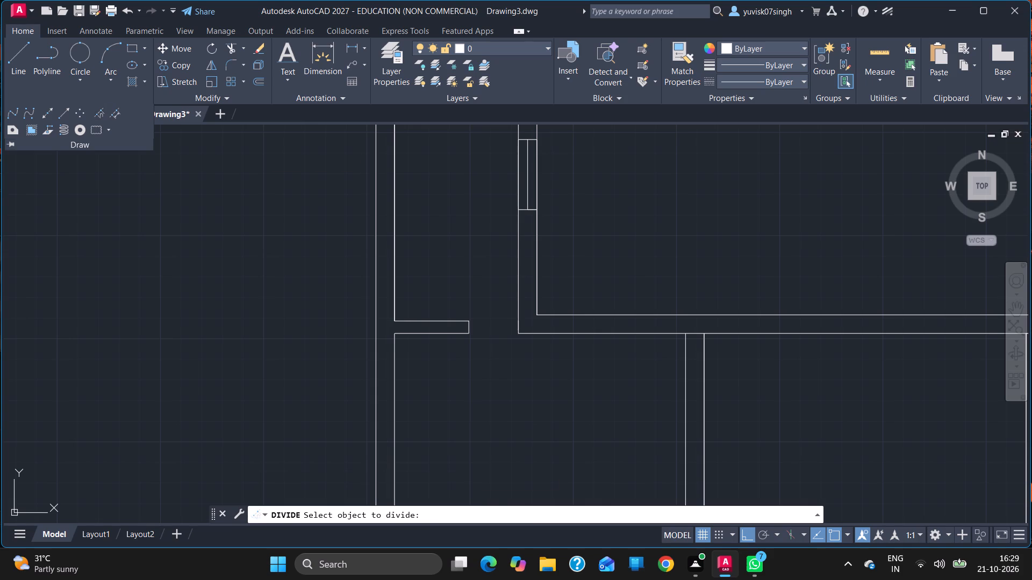
left_click(526, 209)
key("3")
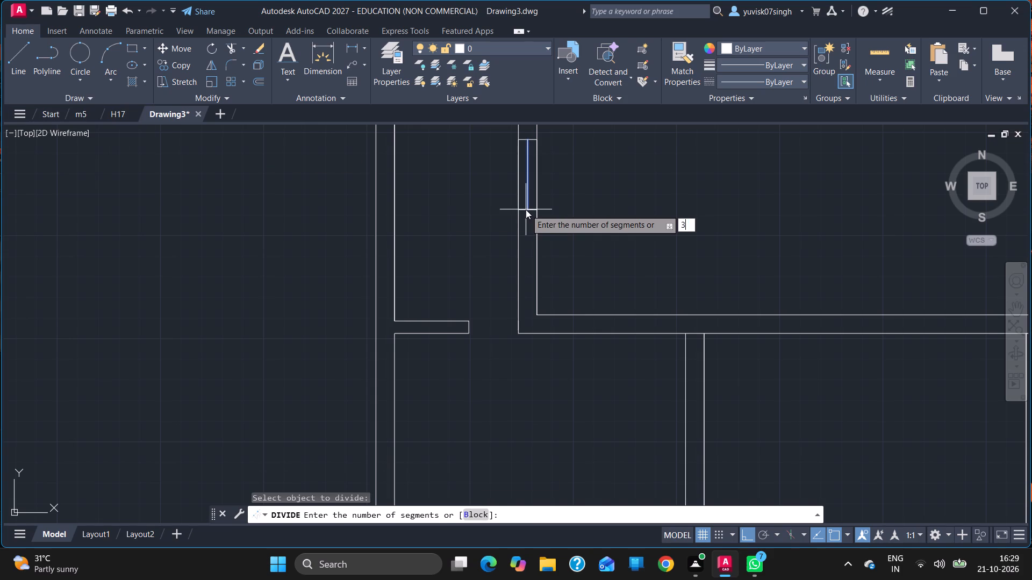
key("BackSpace")
key("3")
key("Return")
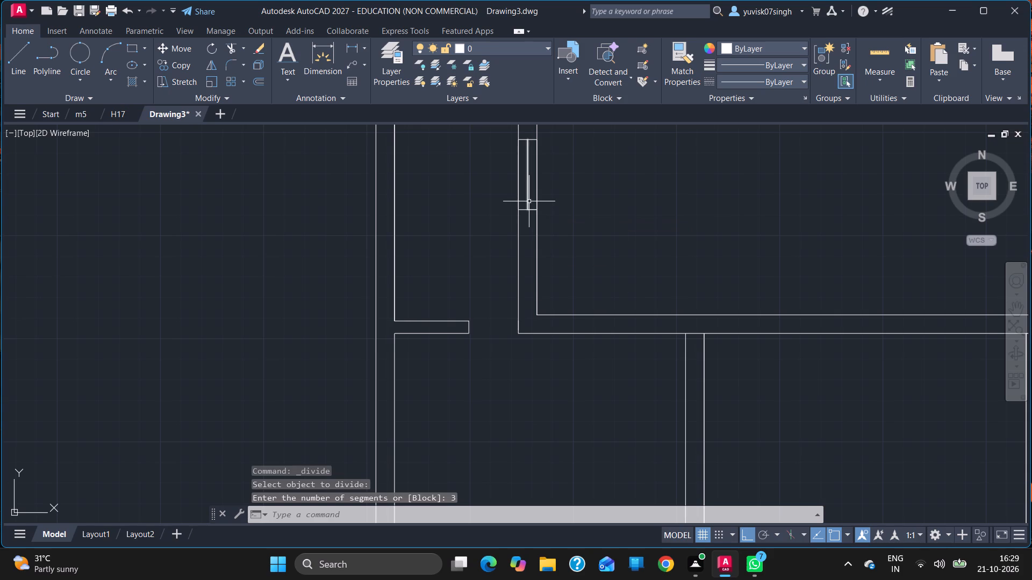
Erase the divided centre line from the wall section, keeping its division points.
left_click(529, 201)
key("Delete")
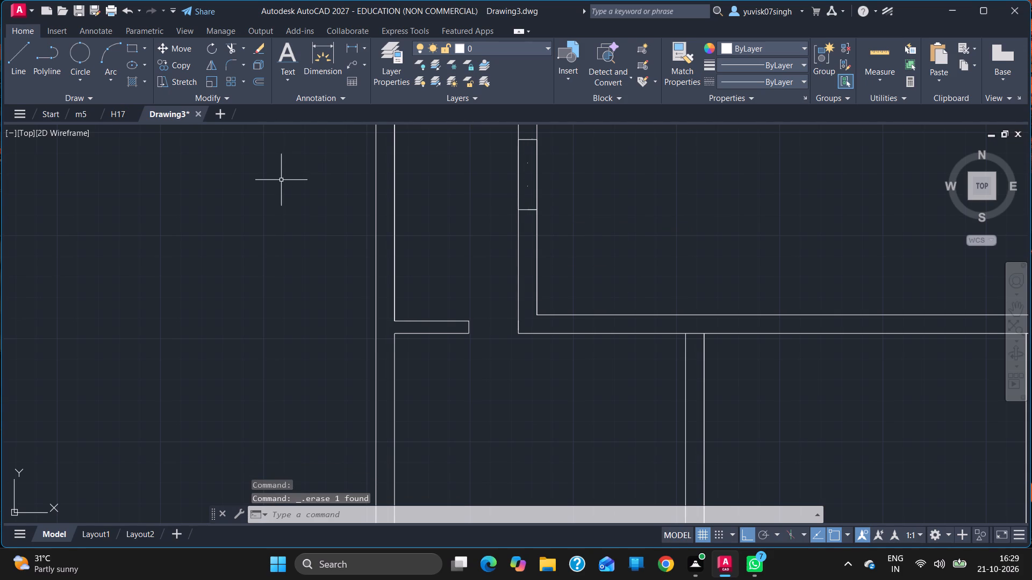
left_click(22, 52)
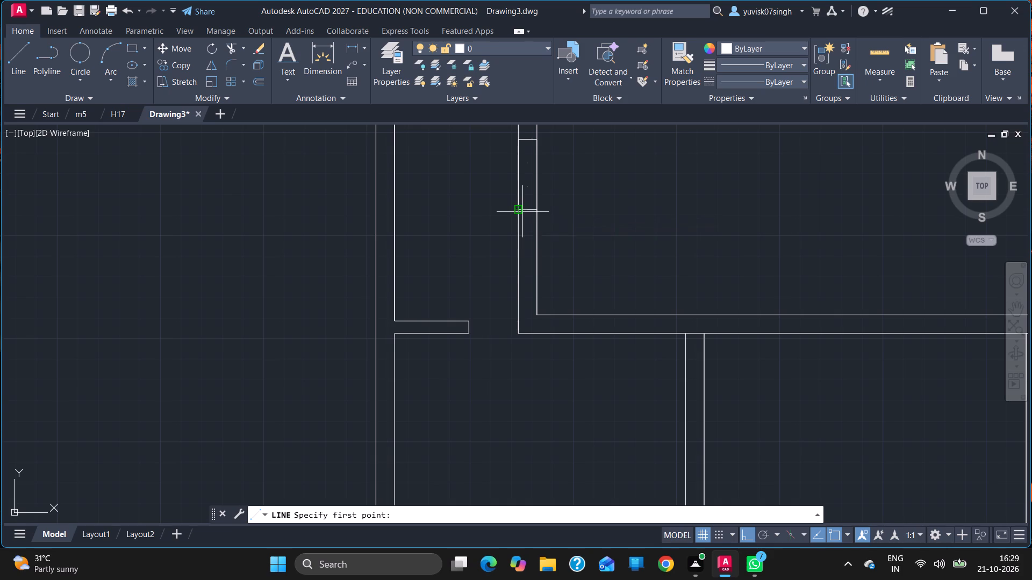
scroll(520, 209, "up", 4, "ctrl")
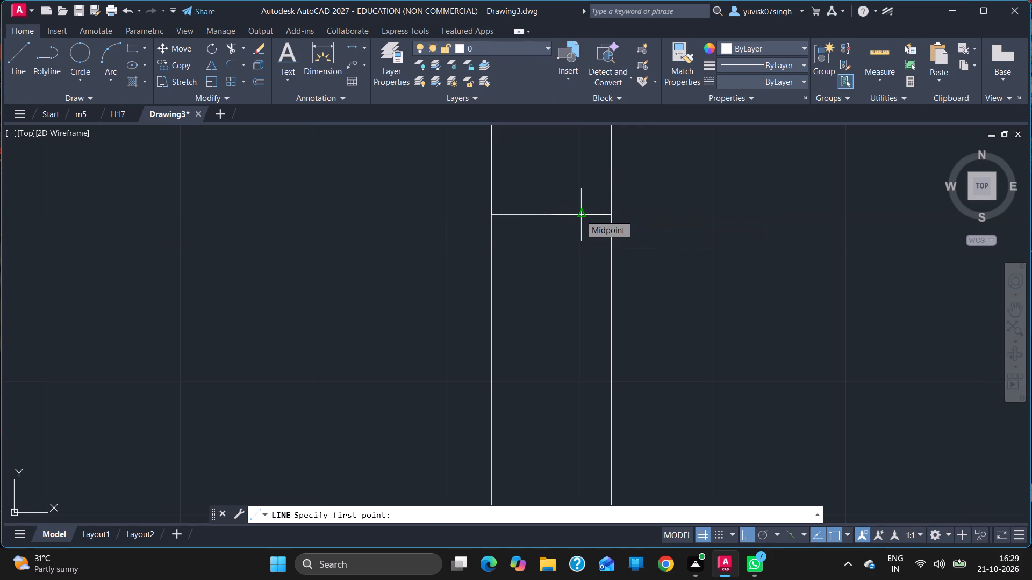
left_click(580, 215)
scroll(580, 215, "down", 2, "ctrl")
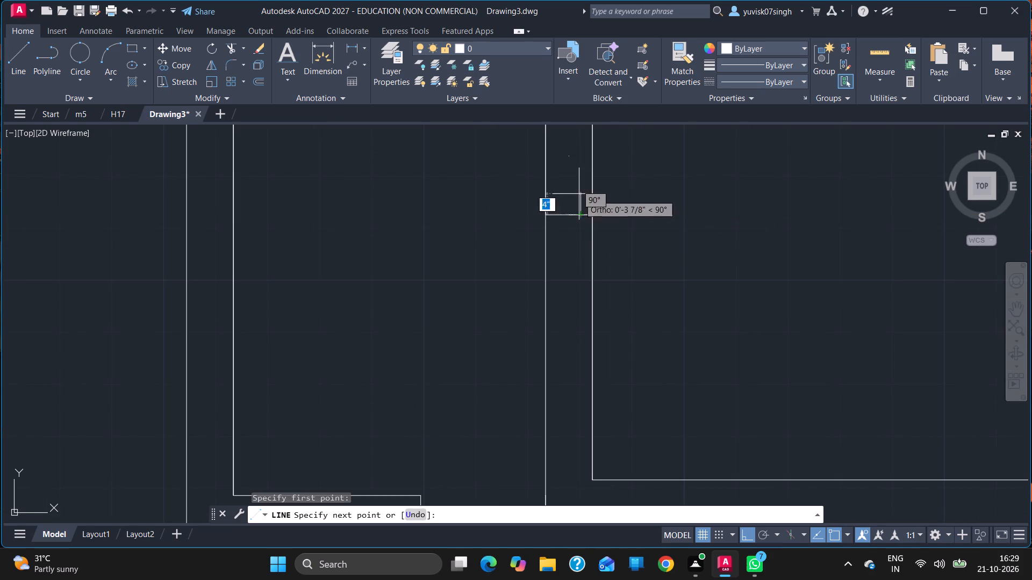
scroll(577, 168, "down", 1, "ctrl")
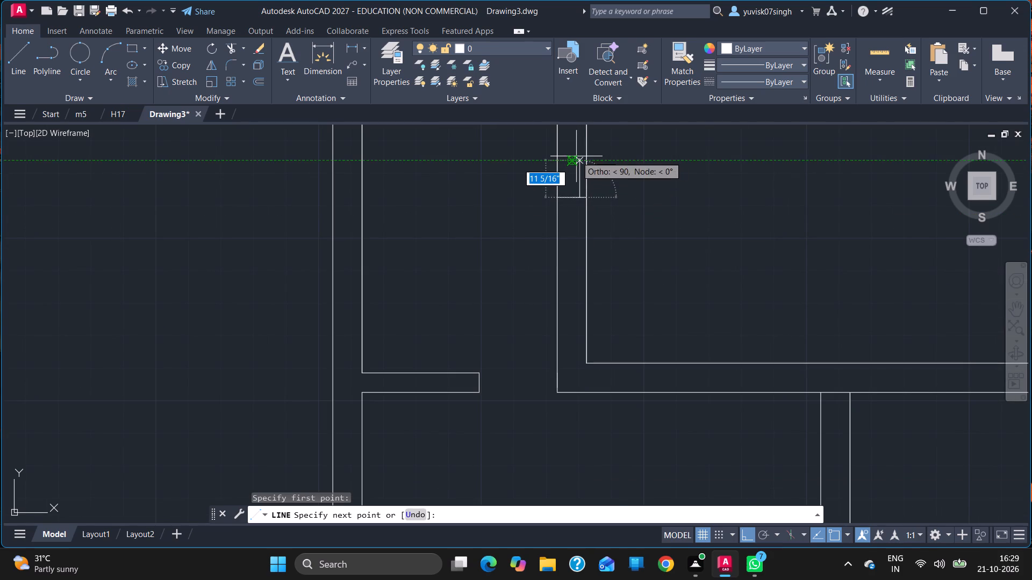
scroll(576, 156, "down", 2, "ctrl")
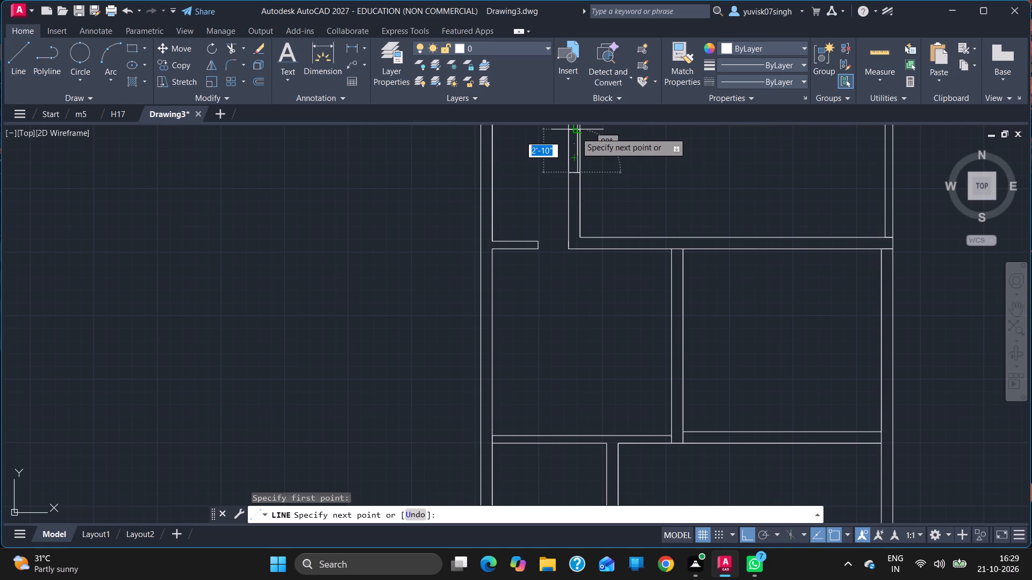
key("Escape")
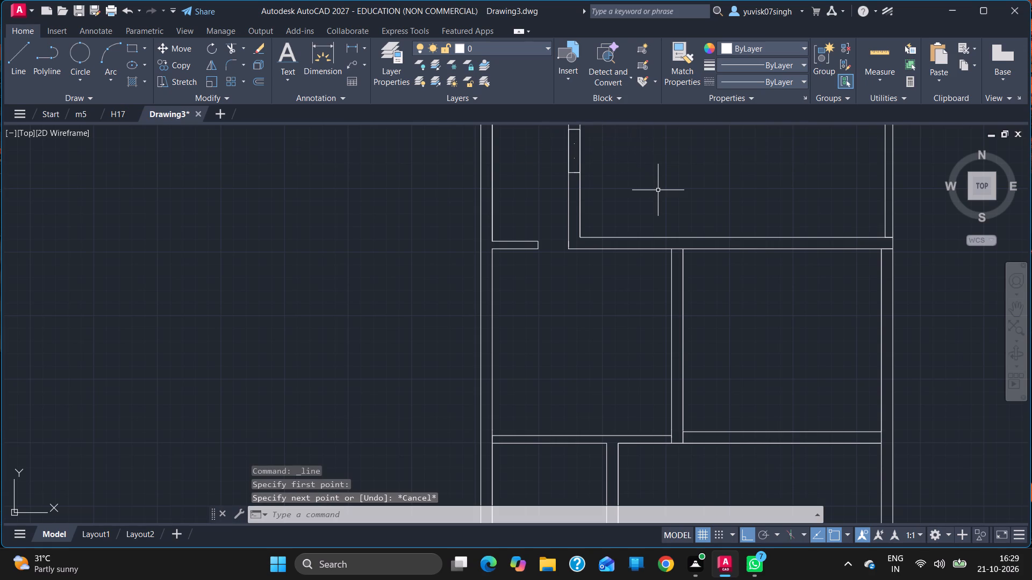
Undo the erasure of the wall section's vertical centre line and its division into segments.
key("ctrl+z")
key("ctrl+z")
key("ctrl+z")
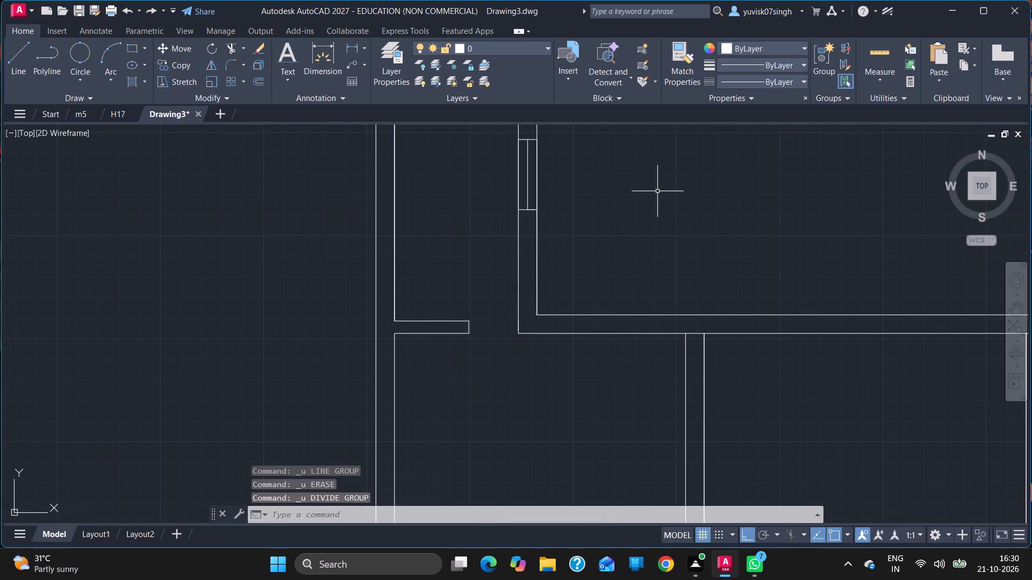
Erase the vertical centre line inside the boxed section of the vertical wall.
left_click(528, 166)
key("Delete")
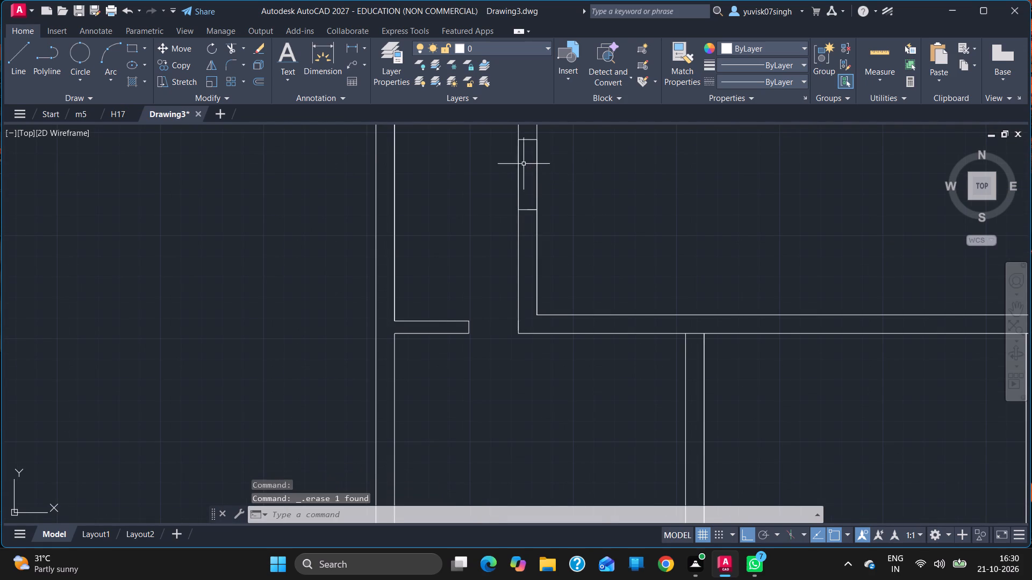
Divide the boxed wall section's lower closing line into 3 equal segments.
left_click(89, 91)
left_click(91, 96)
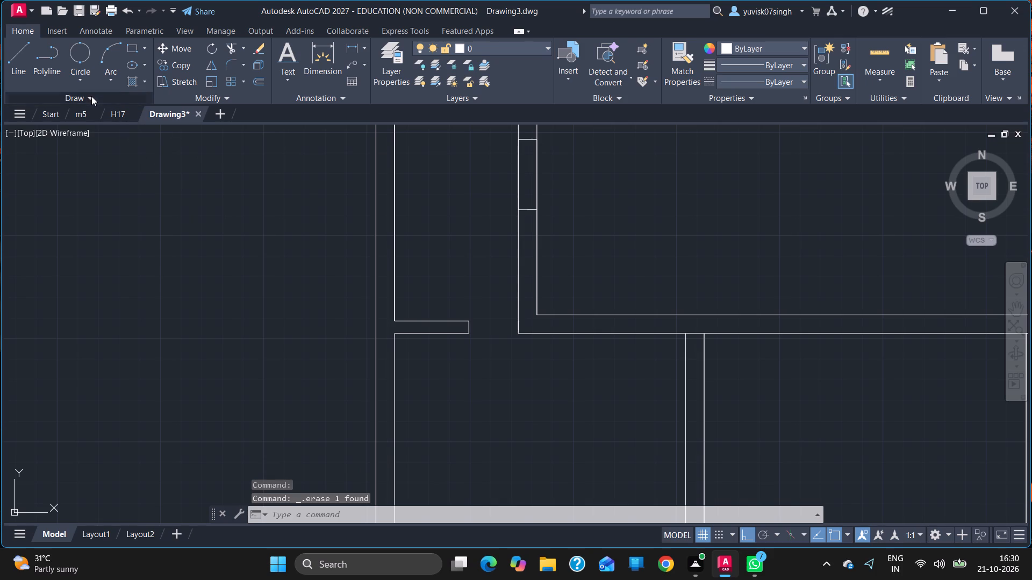
left_click(95, 110)
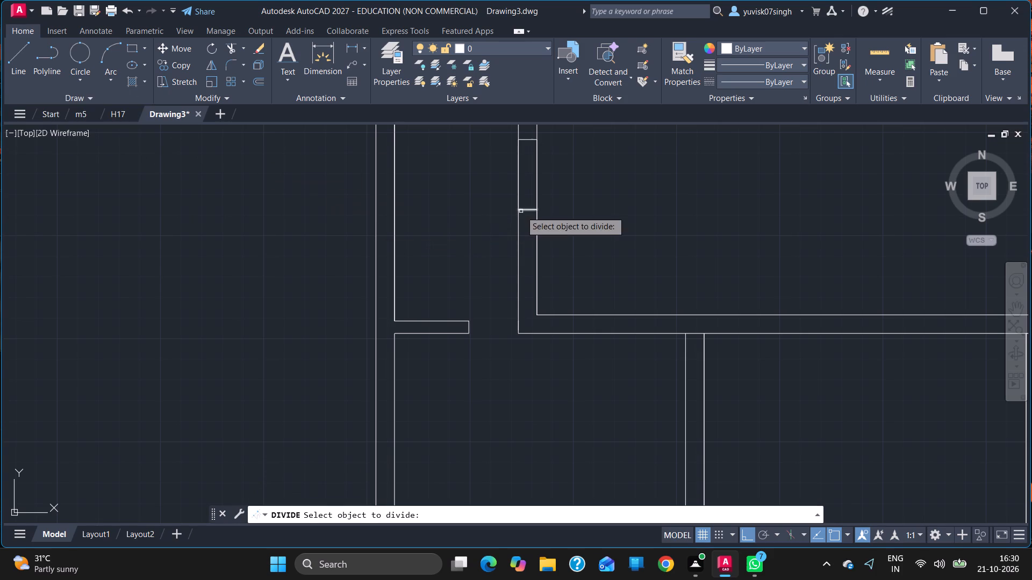
left_click(524, 211)
key("3")
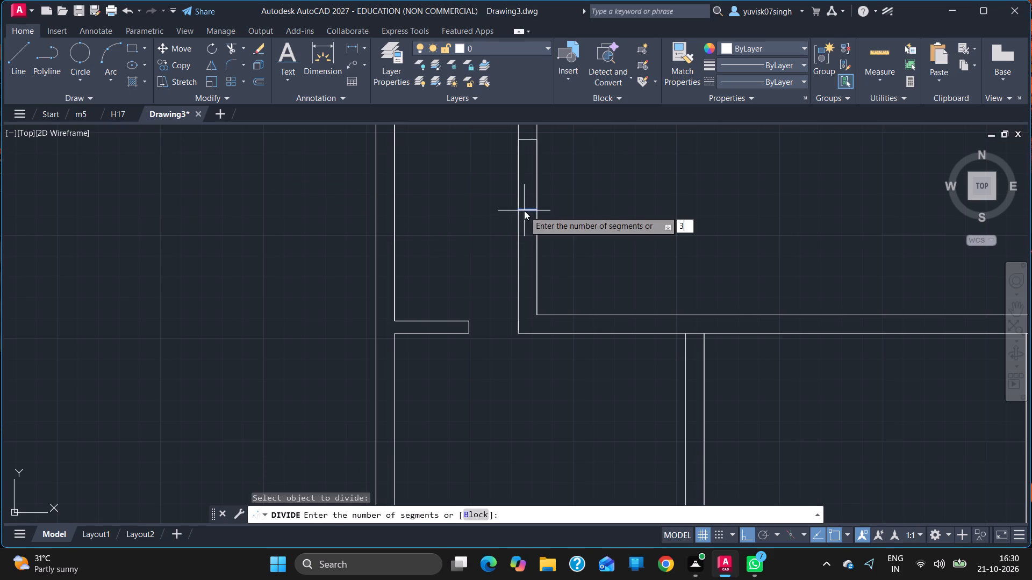
key("Return")
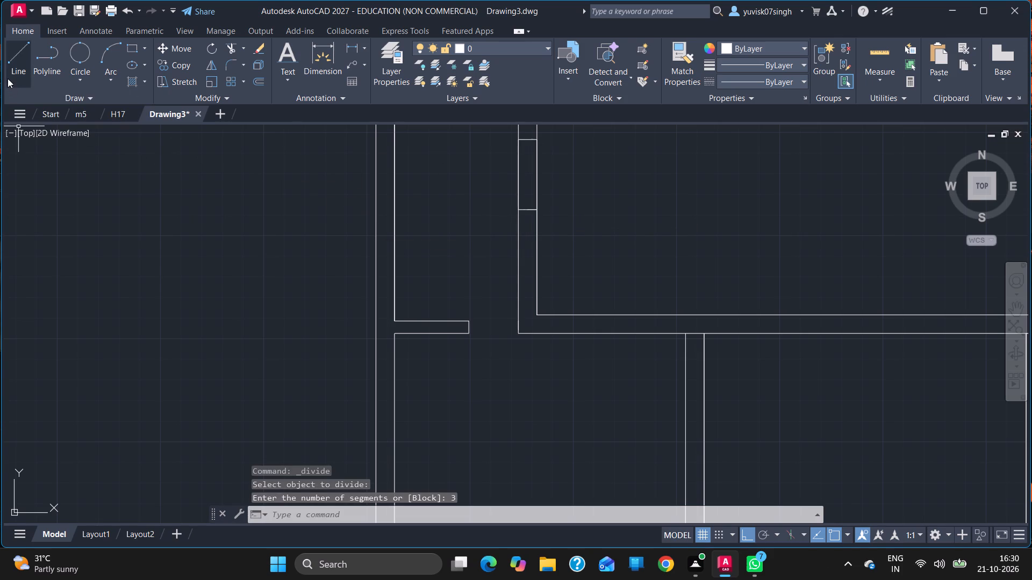
Draw two vertical 2'-10" lines from the lower closing line's division points to the boxed section's upper closing line.
left_click(8, 78)
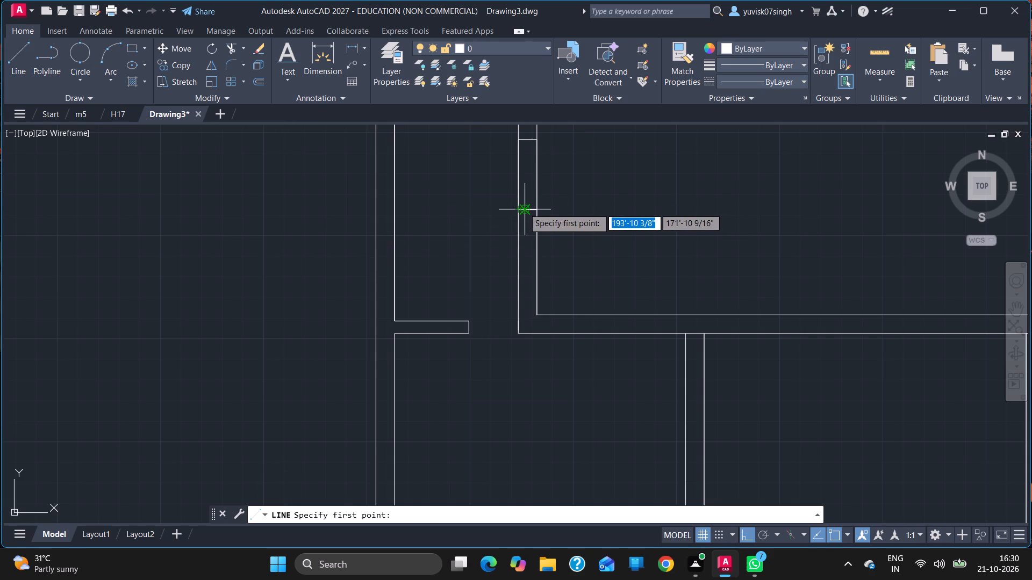
left_click_drag(524, 208, 524, 138)
left_click(524, 138)
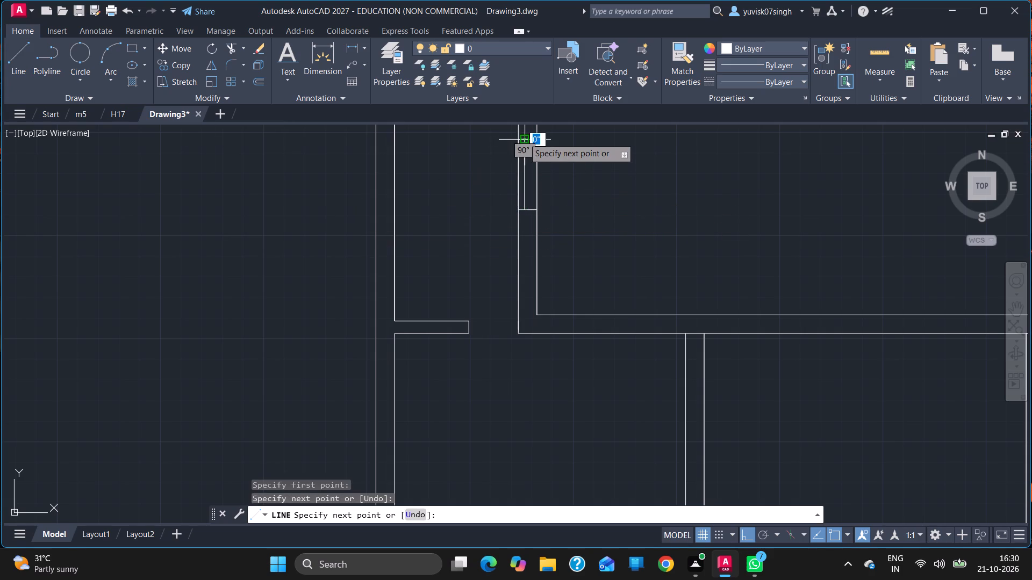
key("Escape")
left_click(8, 65)
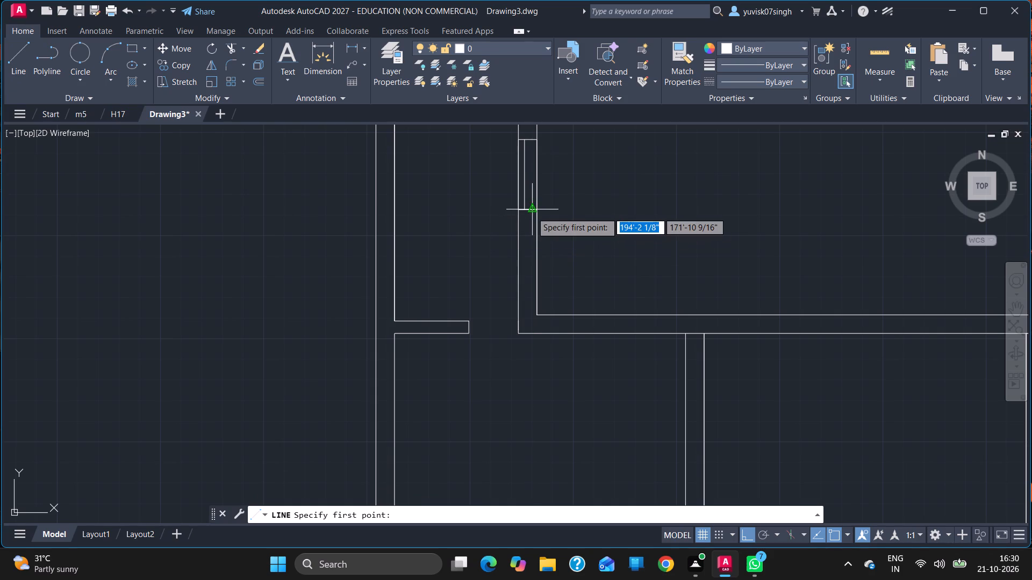
scroll(532, 212, "up", 4, "ctrl")
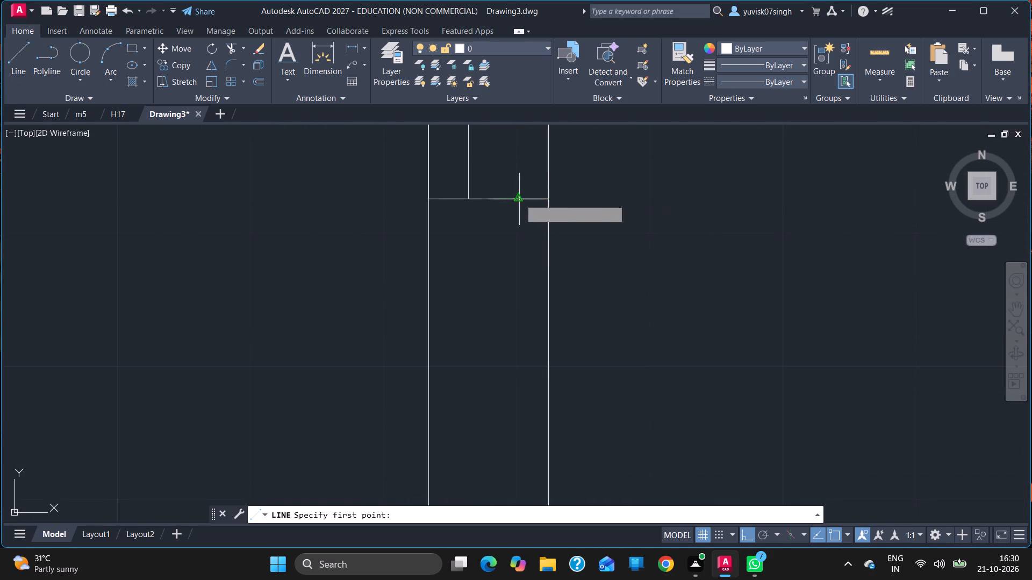
left_click(512, 199)
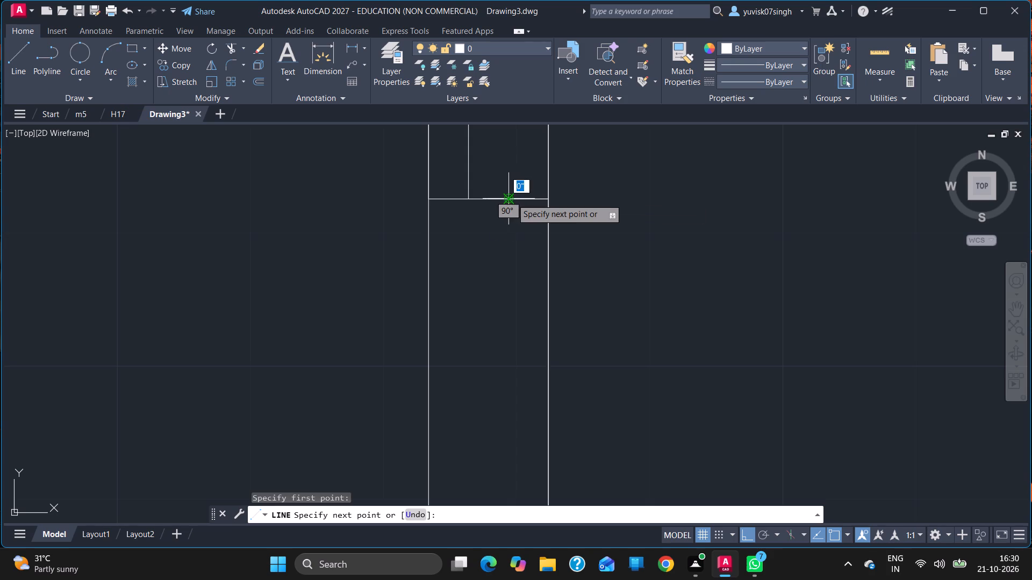
scroll(512, 199, "down", 4, "ctrl")
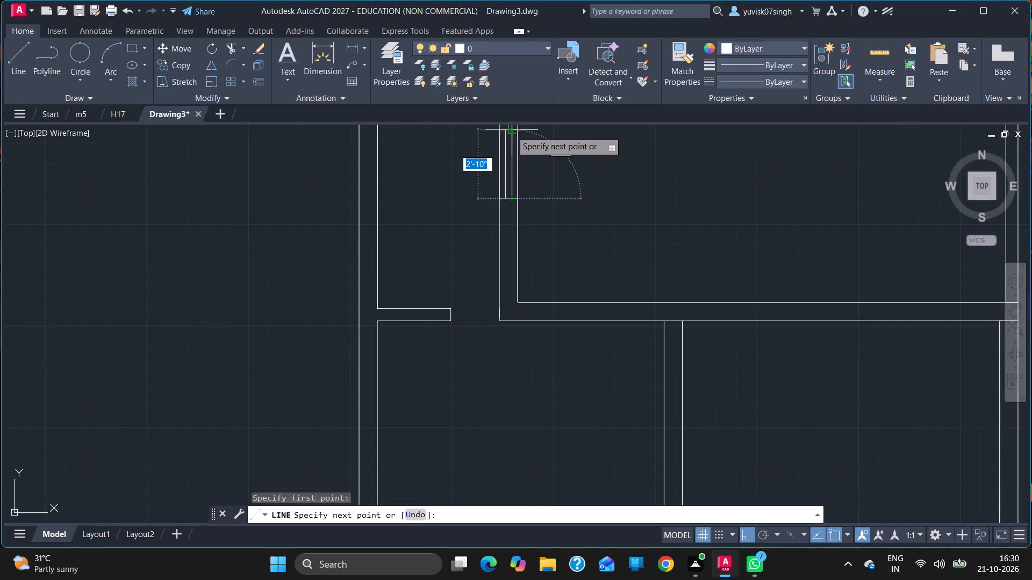
left_click(511, 130)
key("Escape")
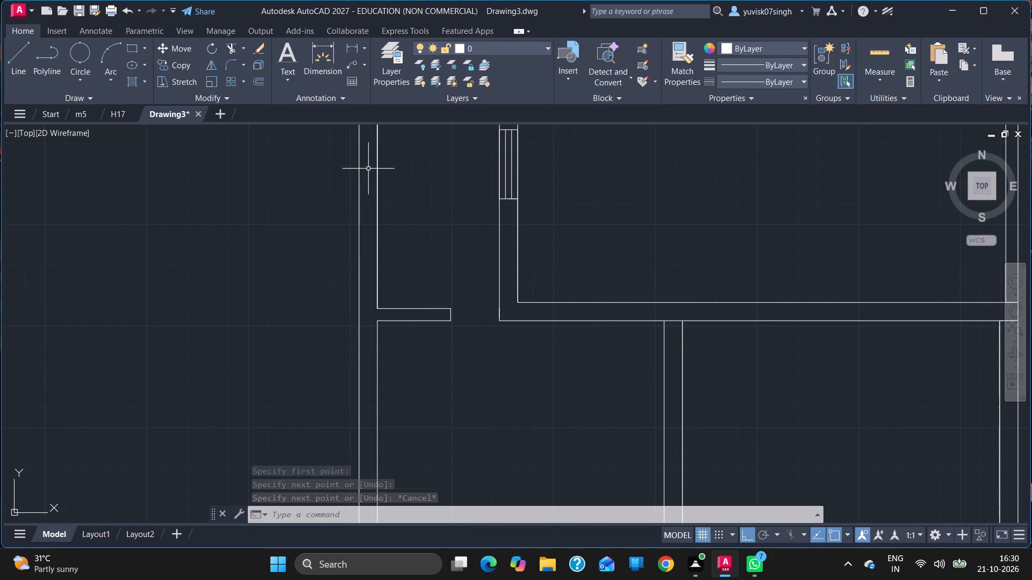
Draw a 9" closing line across the horizontal wall, extending the left face of the vertical wall that meets it from below.
left_click(17, 64)
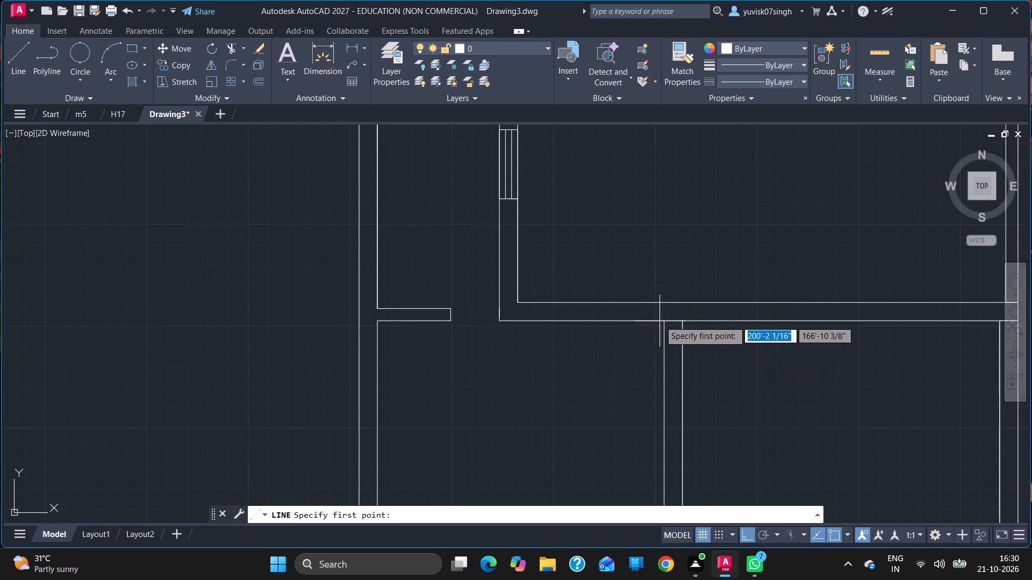
left_click_drag(663, 321, 661, 300)
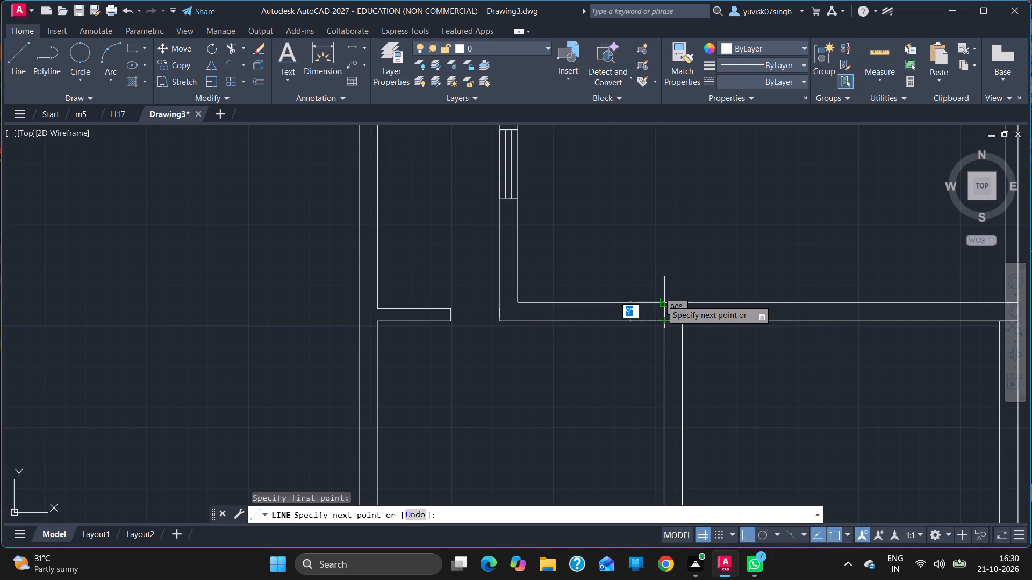
left_click(661, 300)
key("Escape")
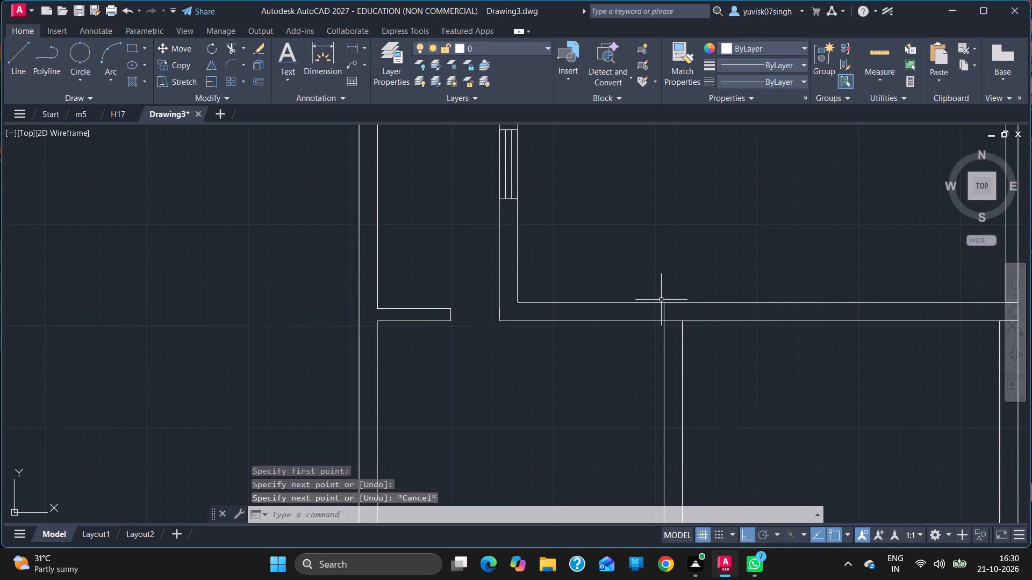
Draw a line 1' along the horizontal wall's upper face from the inner corner, continuing straight down across the wall.
left_click(18, 53)
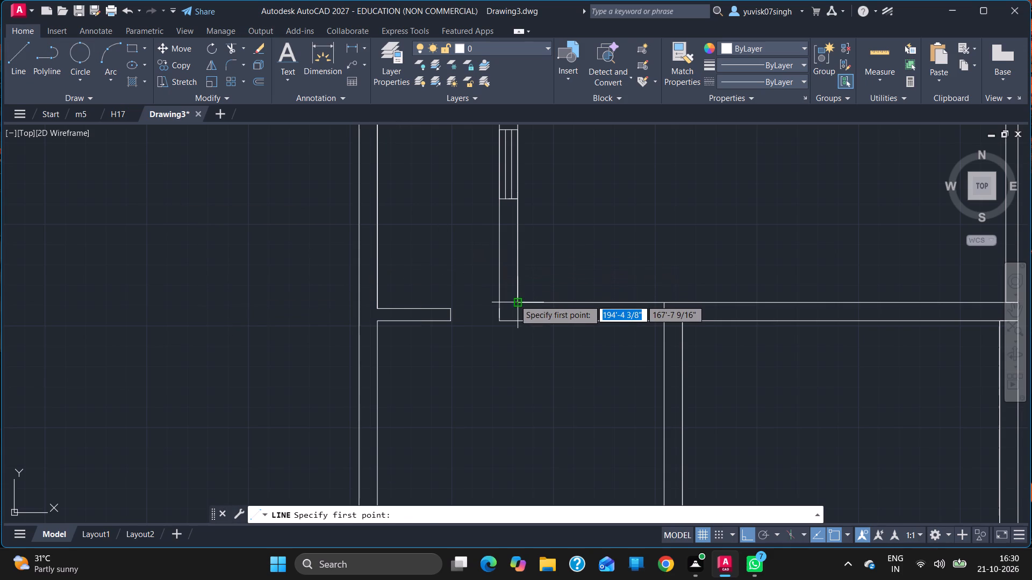
left_click_drag(514, 300, 544, 302)
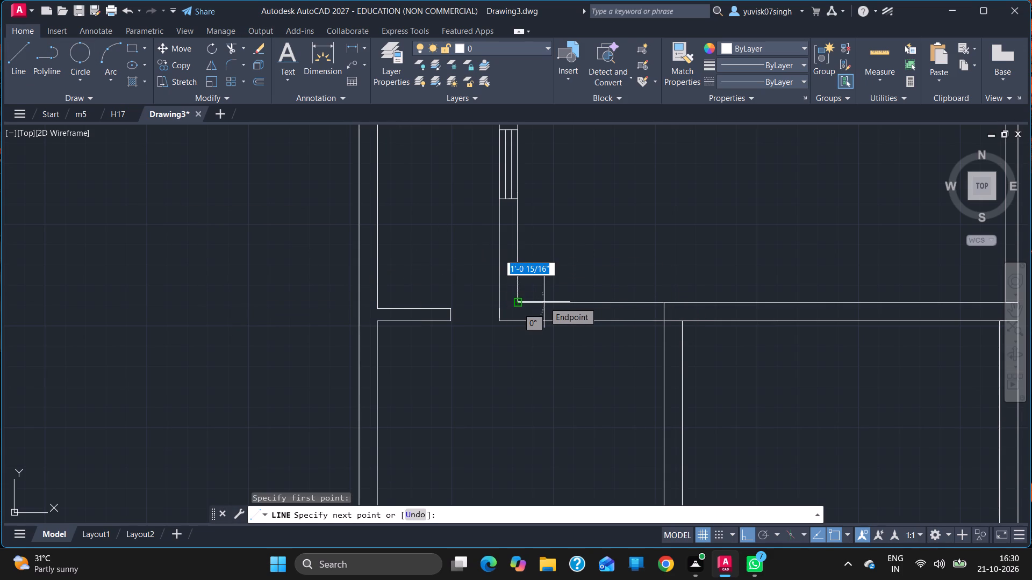
type("1'")
key("Return")
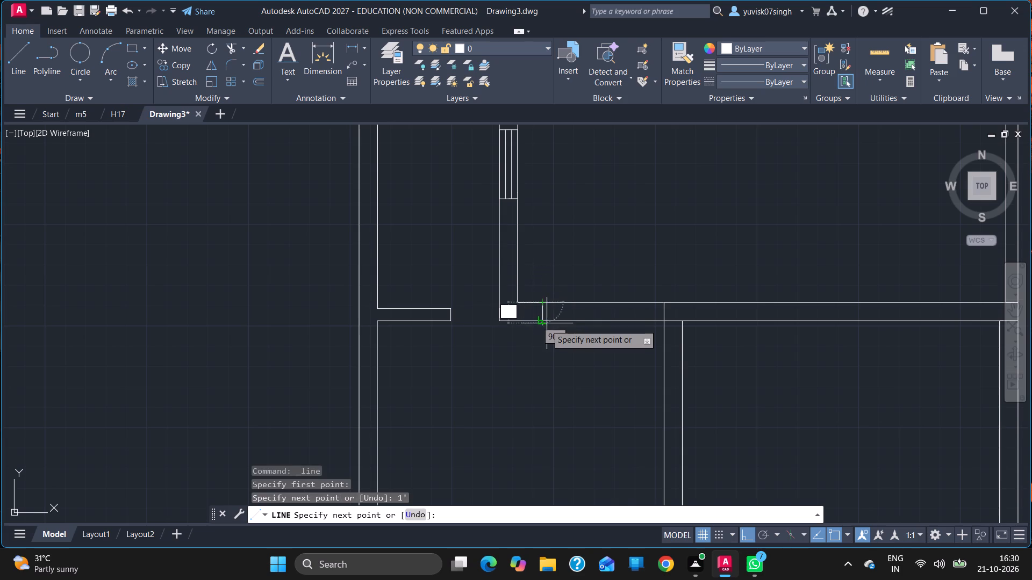
left_click(546, 324)
key("Escape")
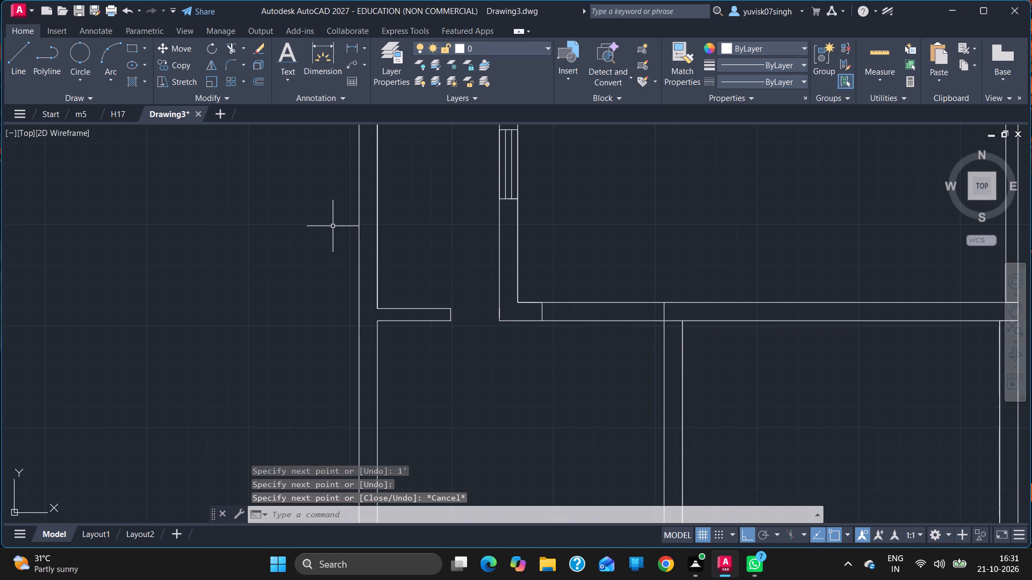
Divide the short closing line near the horizontal wall's inner corner into 3 equal segments.
left_click(97, 100)
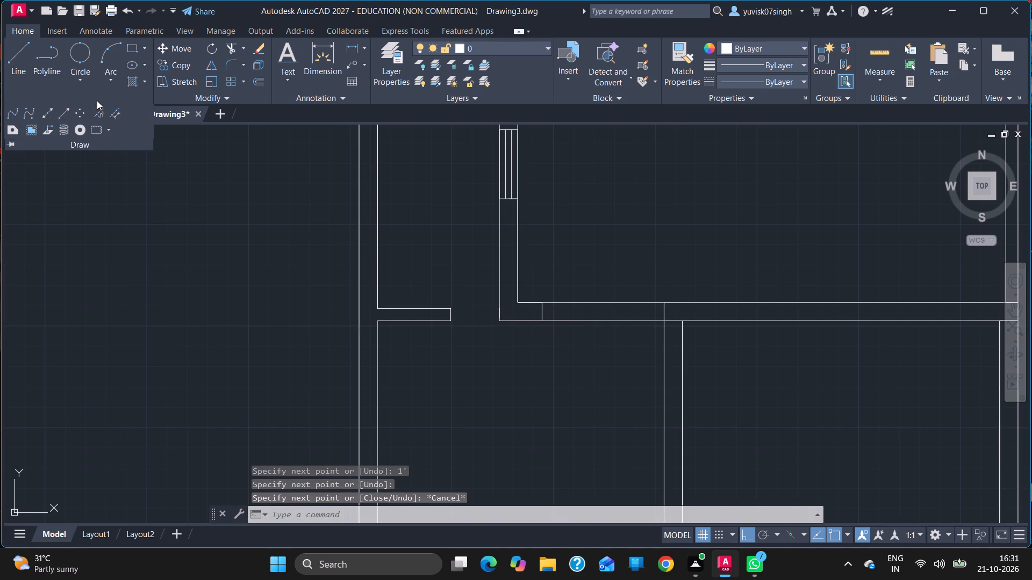
left_click(102, 120)
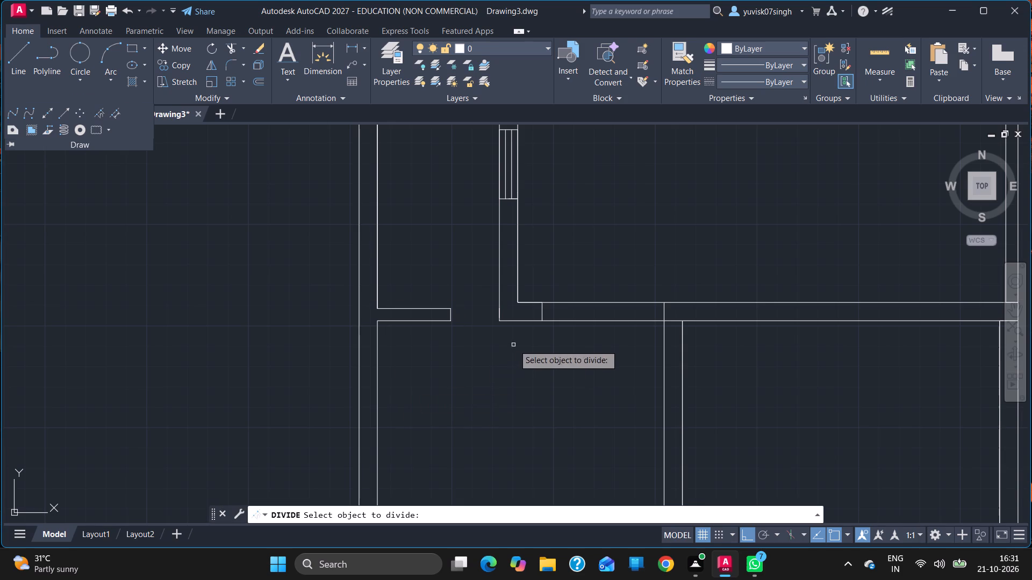
left_click(543, 307)
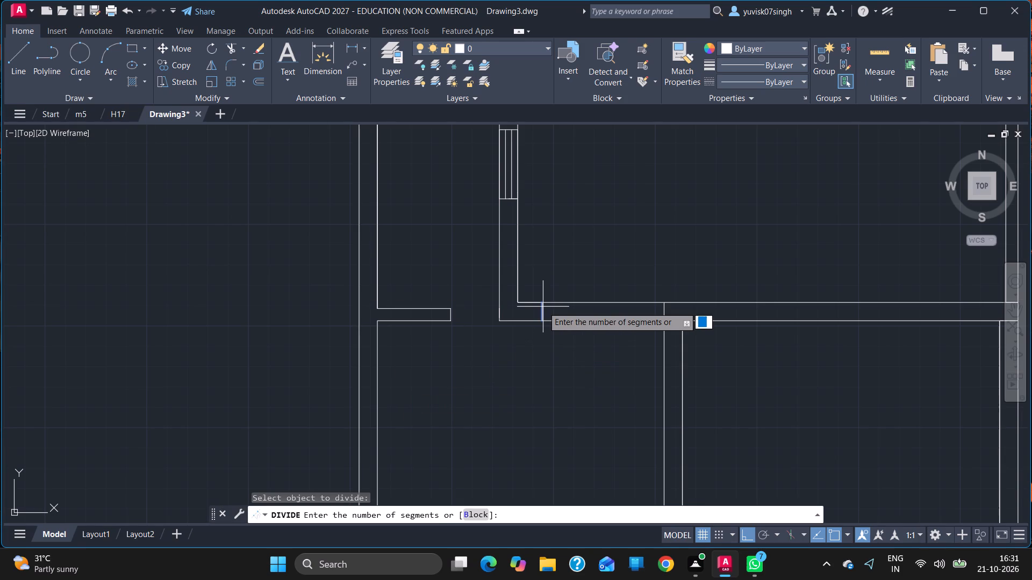
key("3")
key("Return")
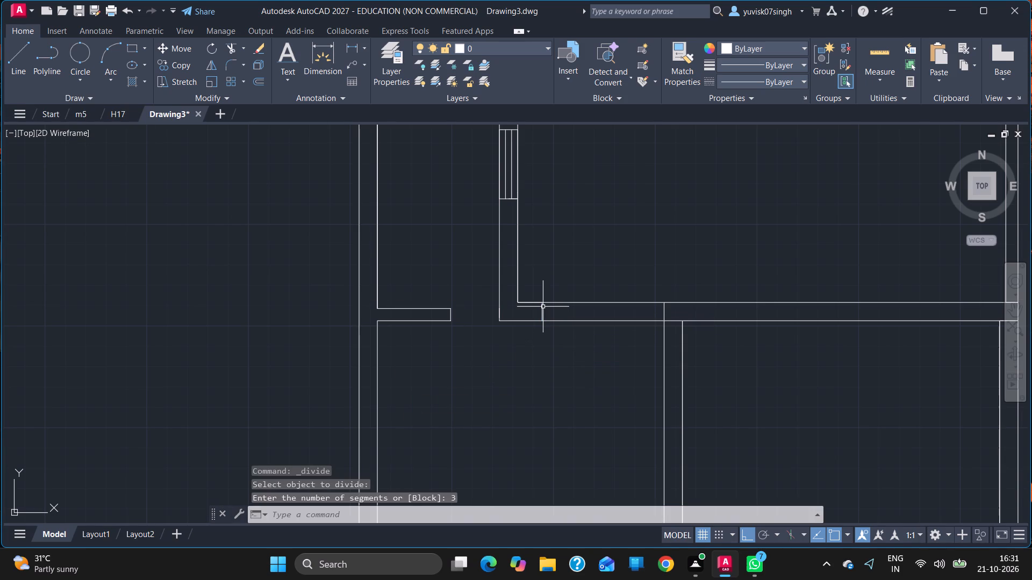
Draw a 5' horizontal line from the divided closing line's upper division point to the opposite closing line.
left_click(12, 52)
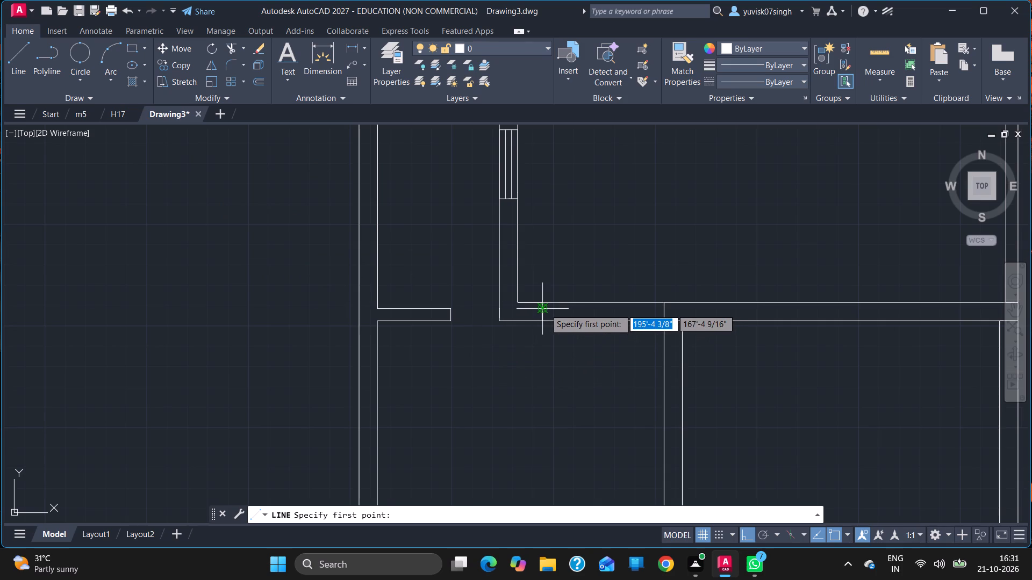
left_click_drag(545, 309, 661, 310)
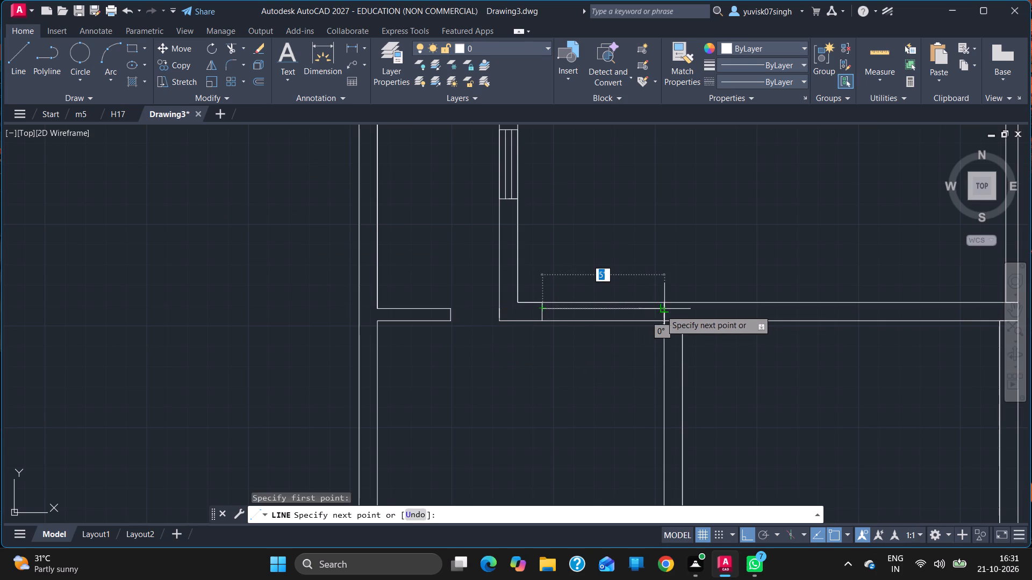
left_click_drag(661, 310, 662, 310)
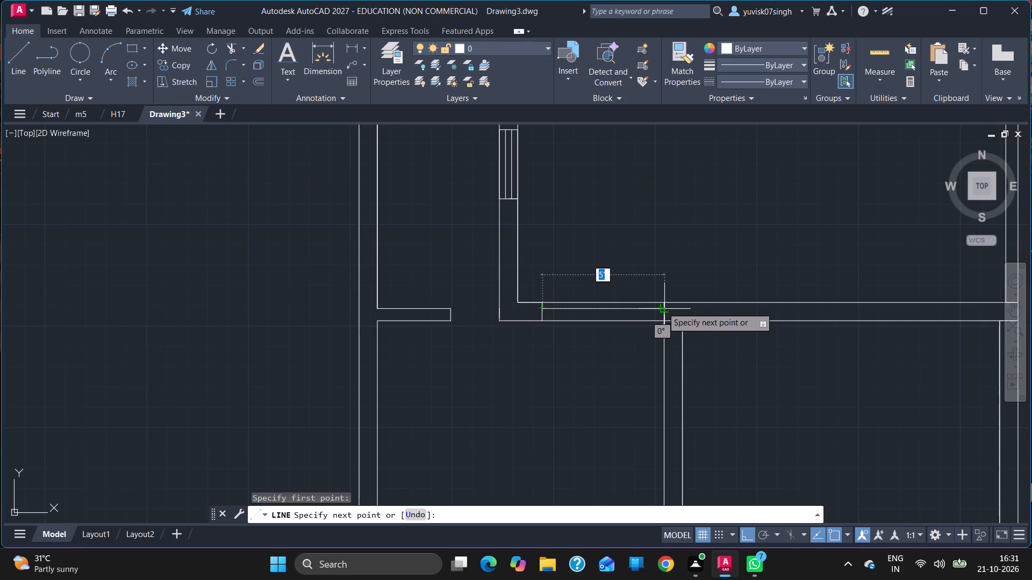
left_click(662, 307)
key("Escape")
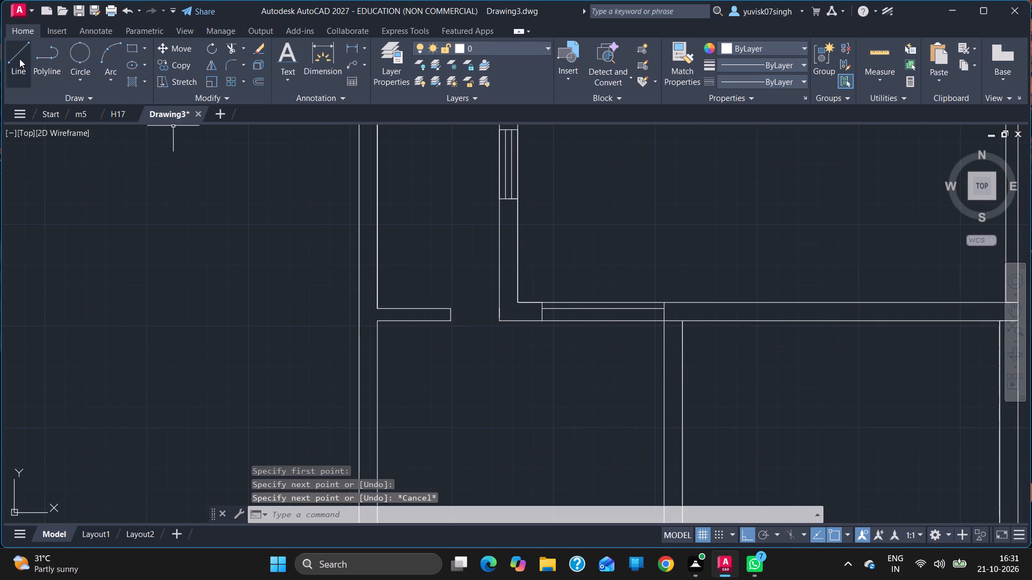
Draw a second horizontal window line from the divided closing line's lower division point to the opposite closing line.
left_click(19, 59)
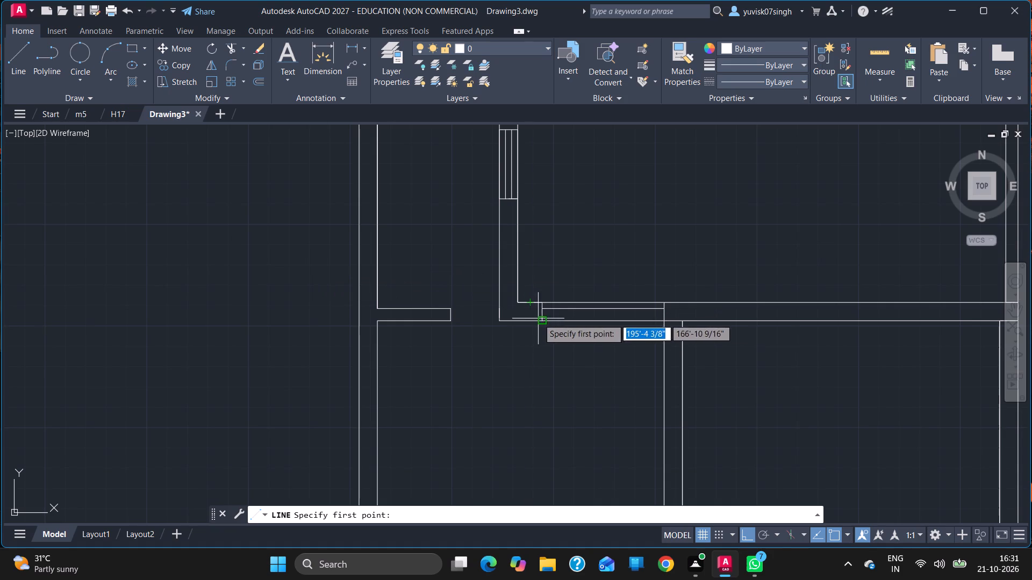
left_click_drag(542, 316, 630, 322)
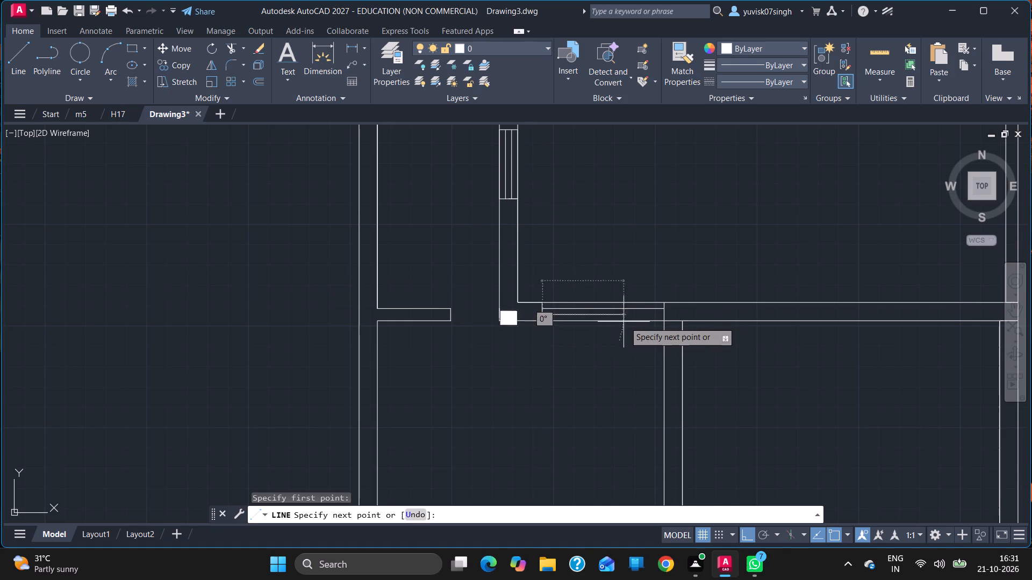
left_click_drag(630, 322, 646, 321)
left_click(664, 315)
key("Escape")
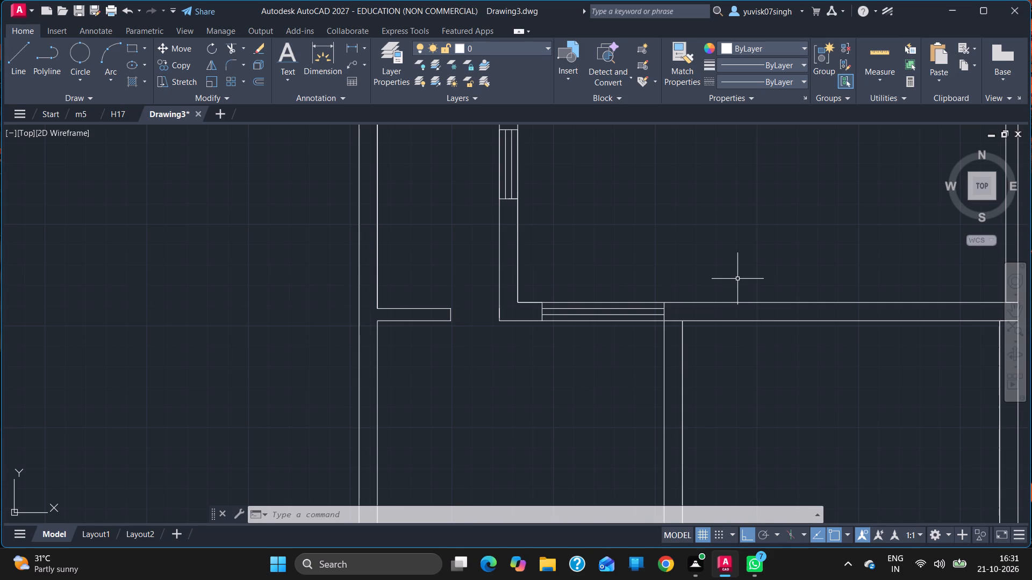
Draw a line up across the horizontal wall from the lower vertical wall's right face, 3' right along the upper face, and 9" down across the wall.
left_click(1013, 309)
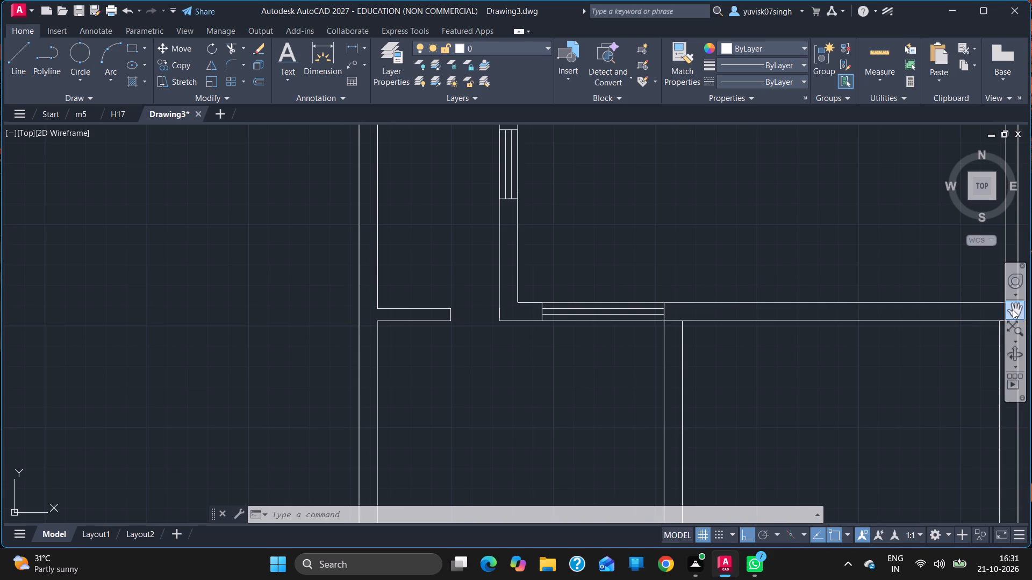
left_click_drag(732, 211, 464, 212)
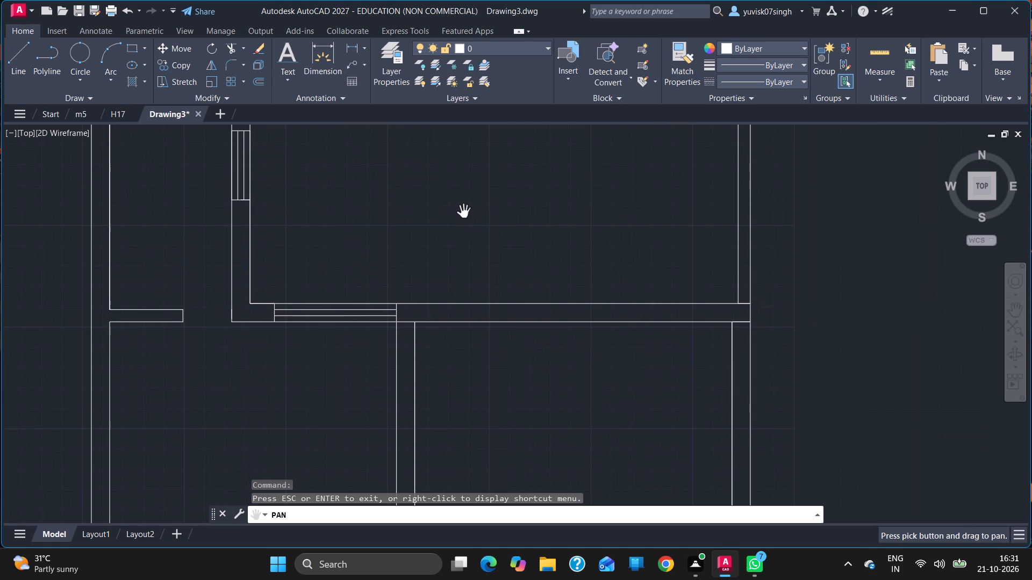
key("Escape")
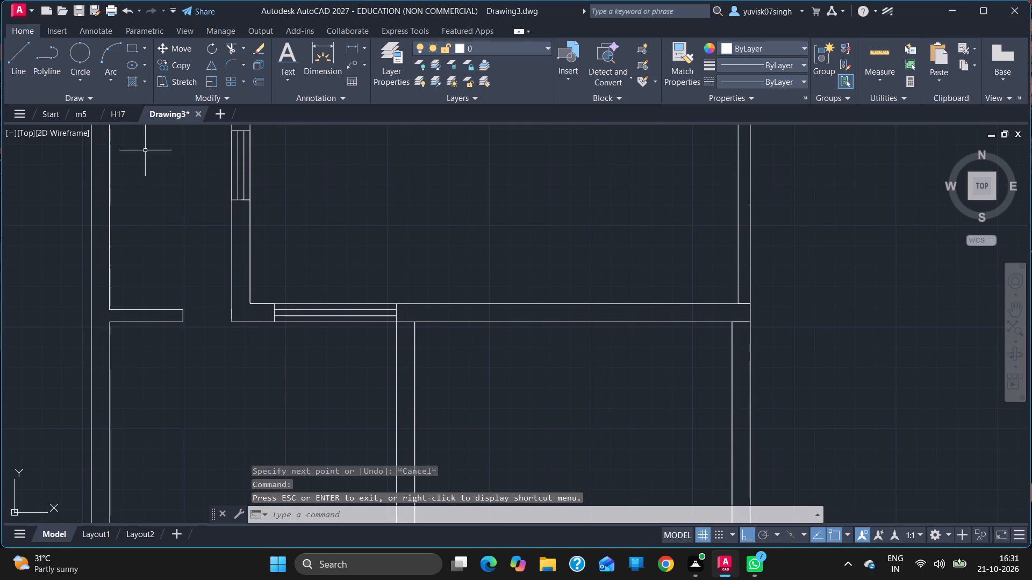
left_click(11, 61)
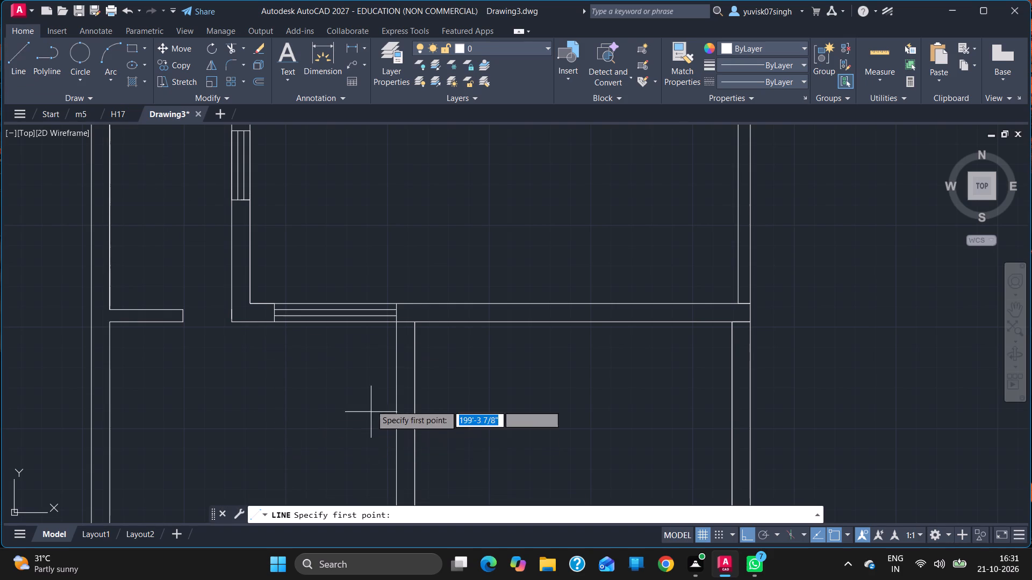
left_click_drag(416, 321, 418, 301)
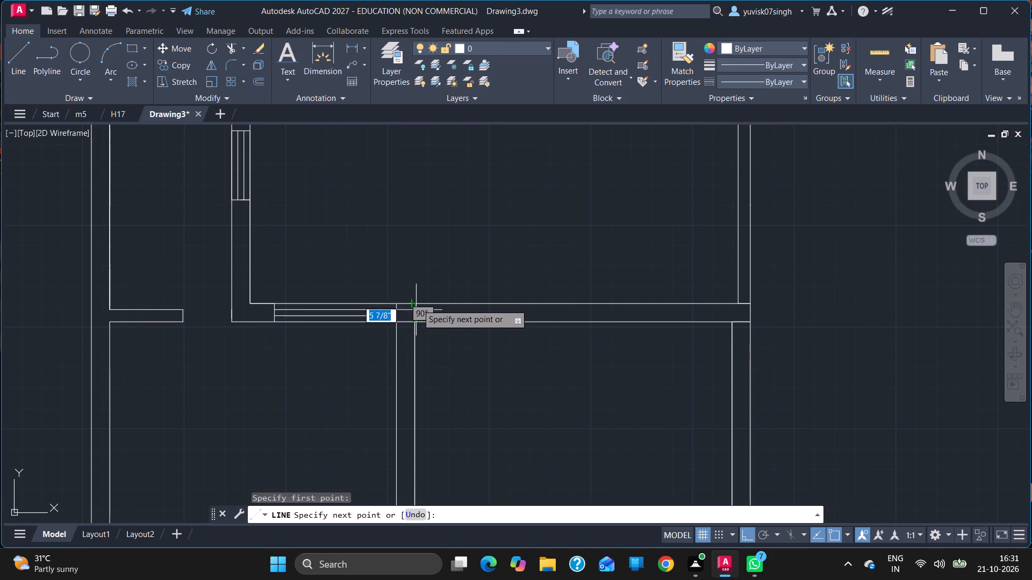
left_click_drag(418, 301, 416, 305)
left_click(416, 305)
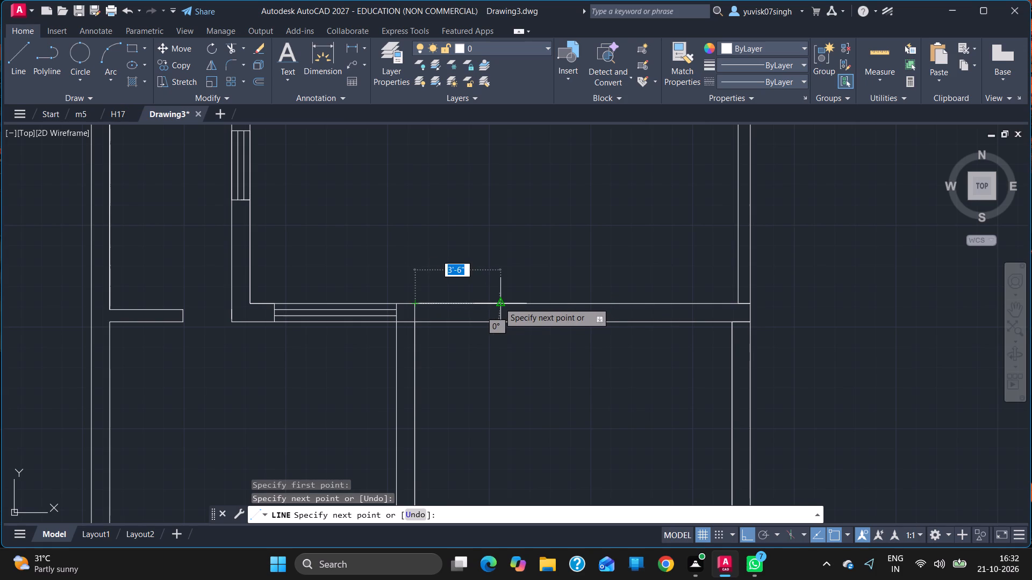
key("3")
key("apostrophe")
key("Return")
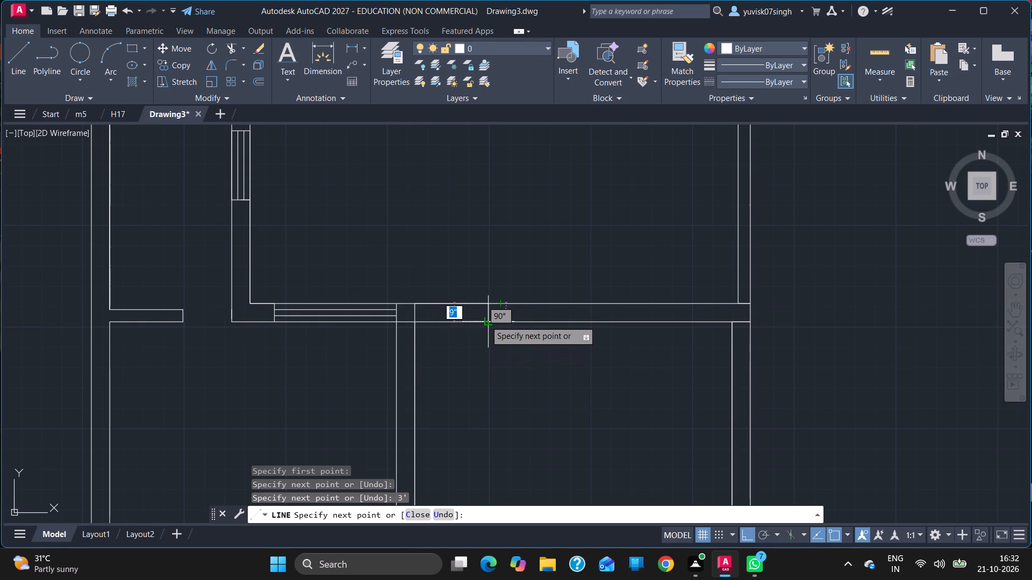
left_click(485, 322)
key("Escape")
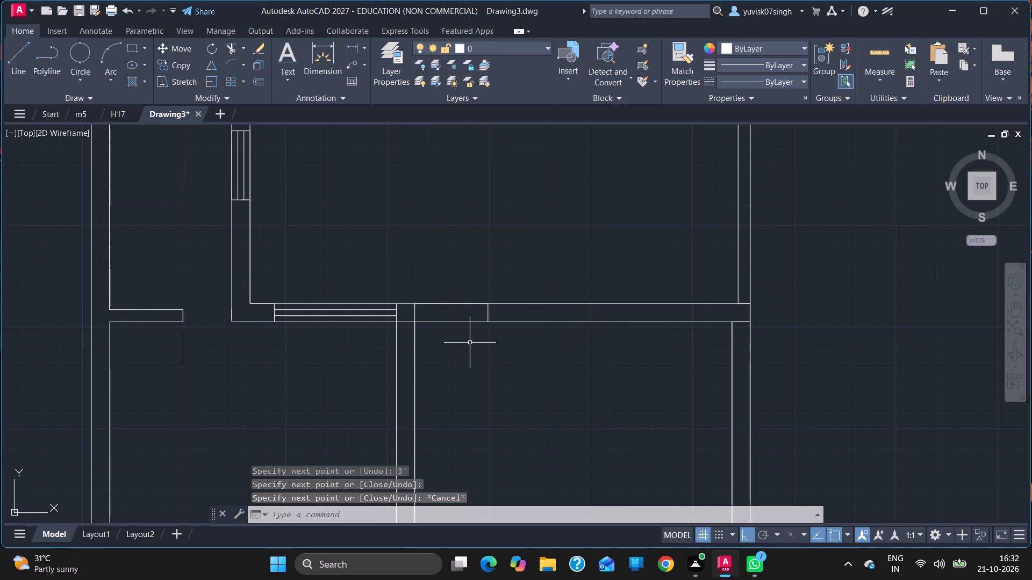
Trim both horizontal wall faces between the two new closing lines to open a 3' door opening.
type("TR")
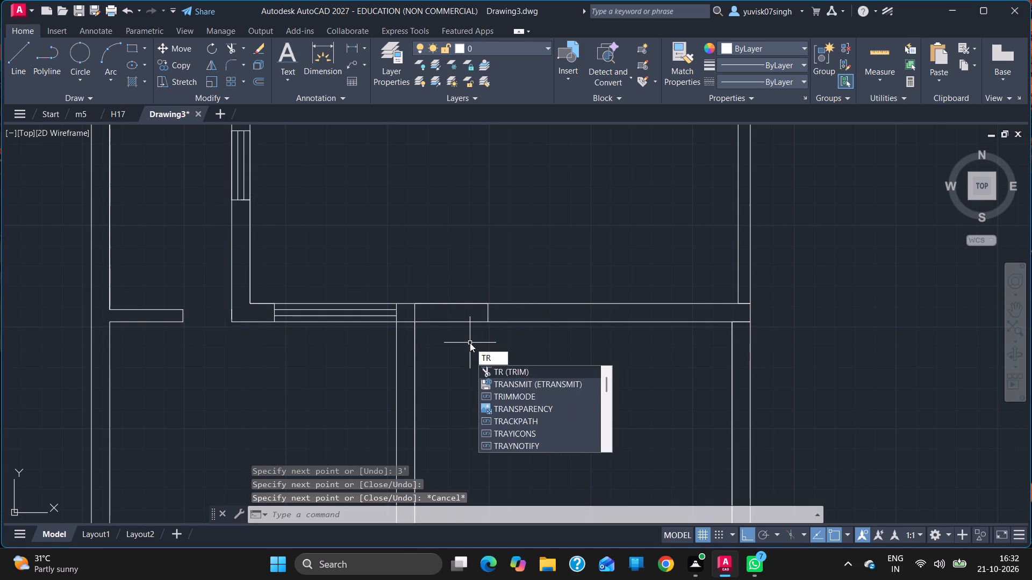
key("Return")
left_click_drag(456, 262, 443, 327)
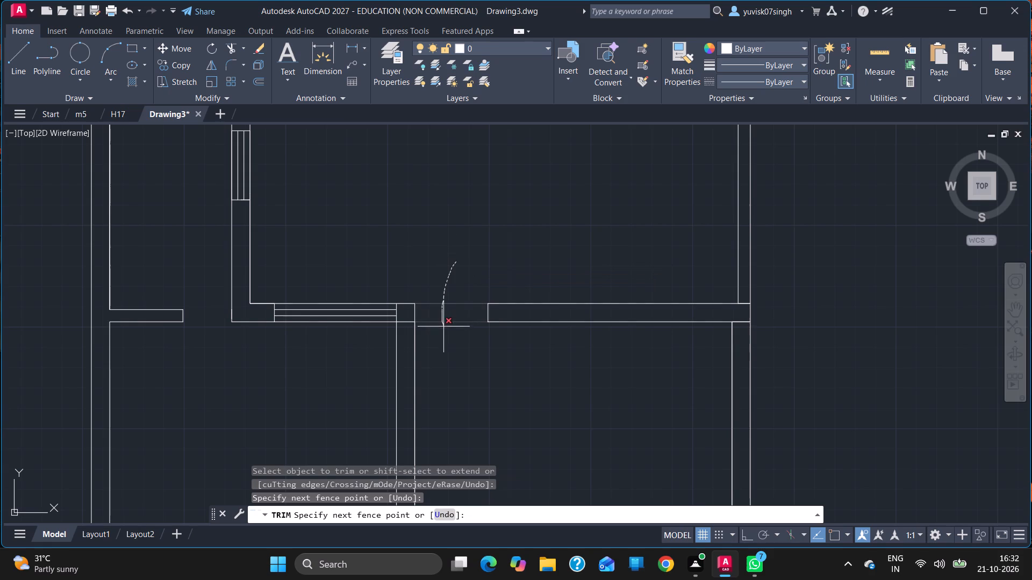
left_click_drag(443, 327, 444, 327)
key("Escape")
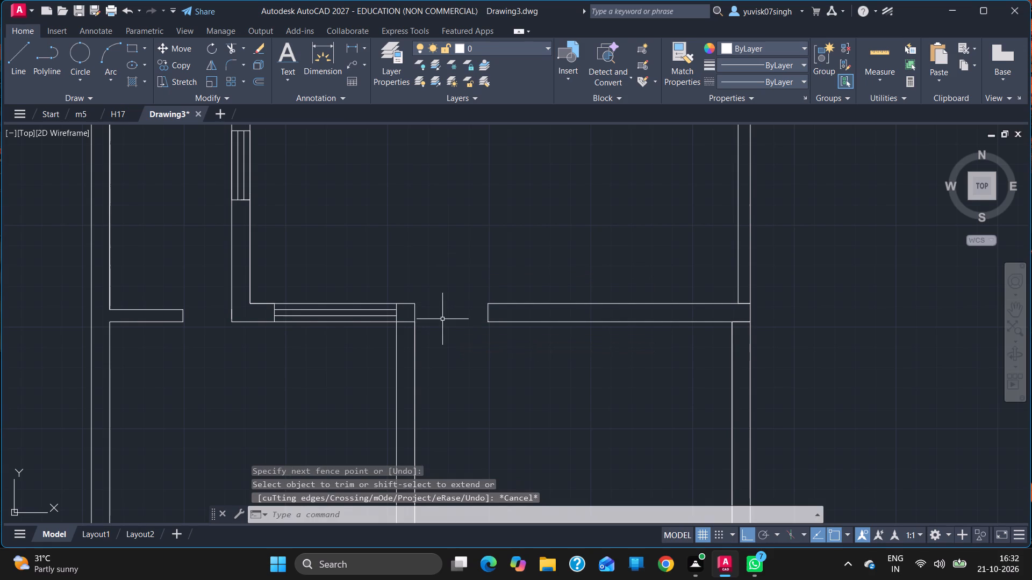
Draw a line along the lower face of the wall right of the door opening, and a line up across the wall at its midpoint.
left_click(26, 73)
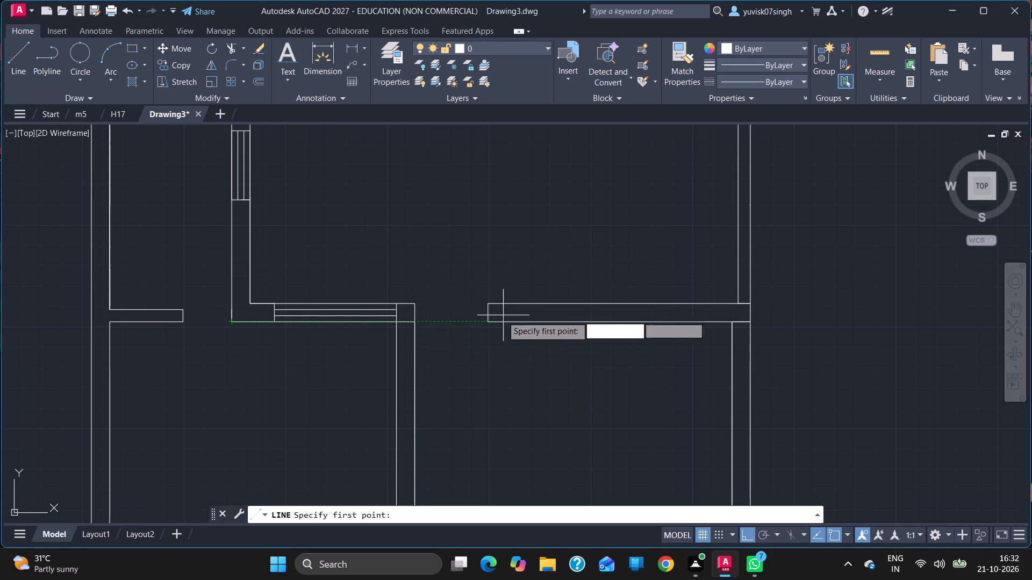
left_click(491, 321)
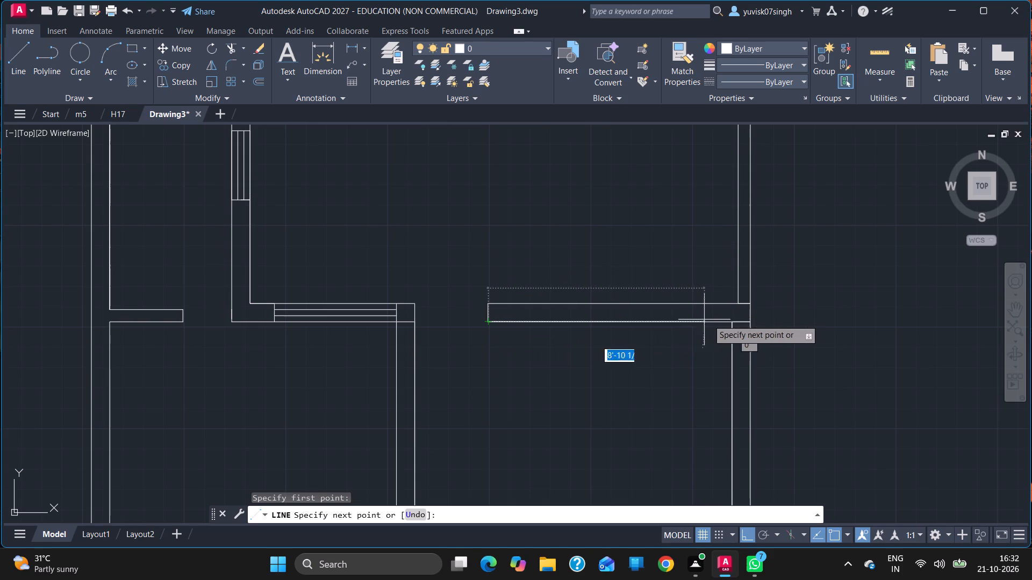
left_click(729, 321)
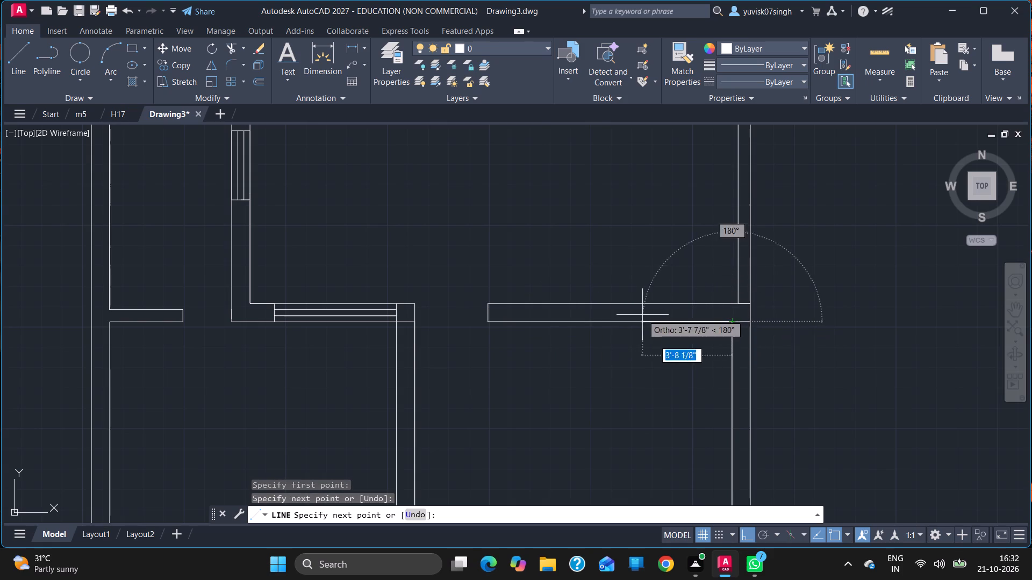
left_click_drag(618, 323, 617, 306)
left_click_drag(617, 306, 546, 302)
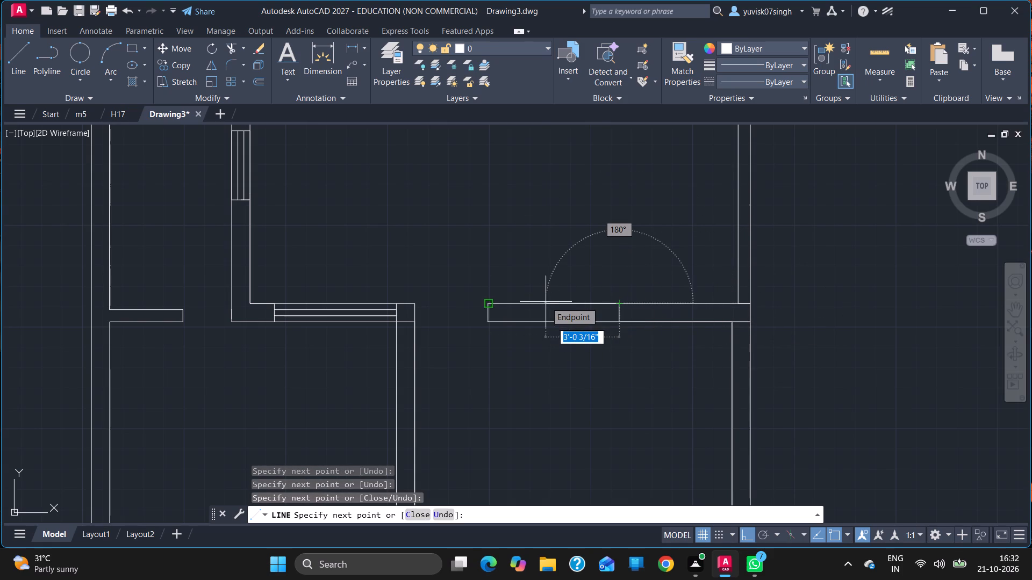
Continue the line 3' left along the upper face, down across the wall, 6' right along the lower face, and up across the wall.
type("3'")
key("Return")
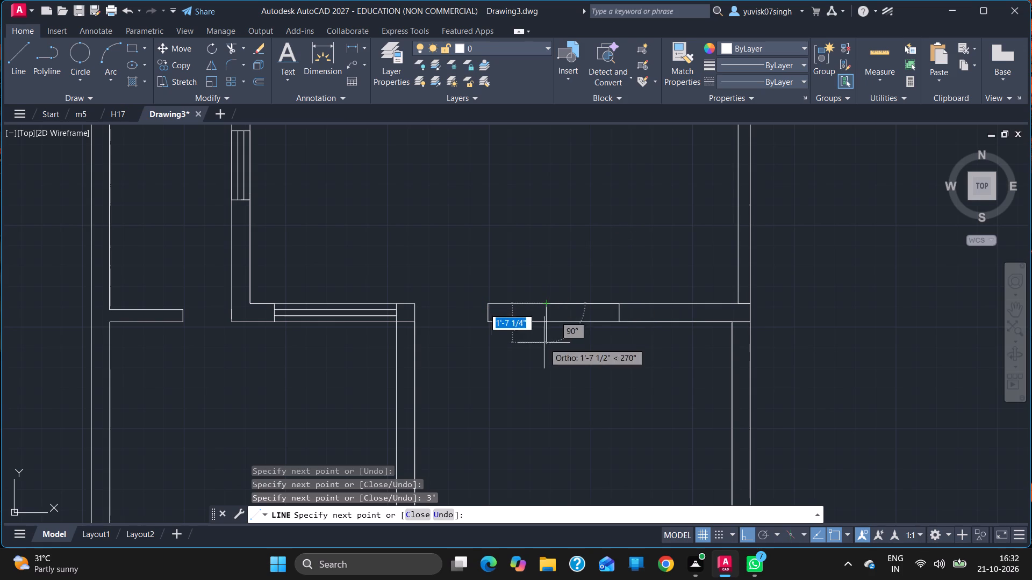
left_click_drag(546, 320, 662, 326)
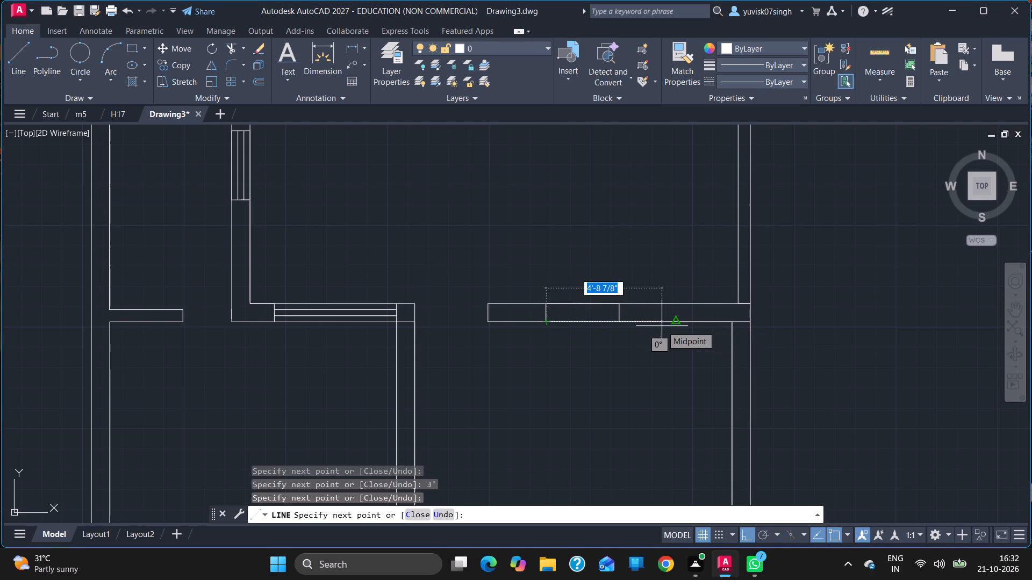
type("6'")
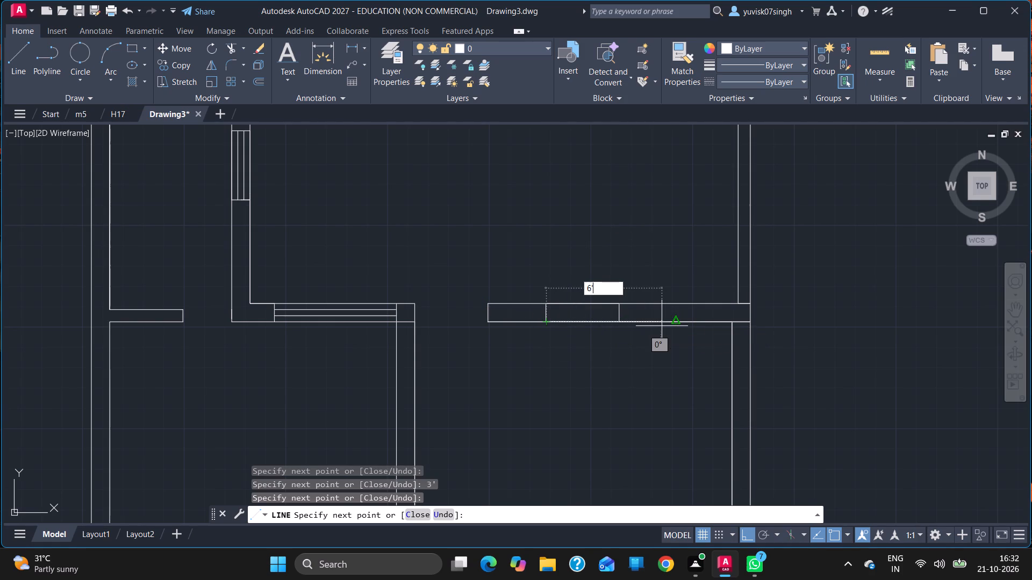
key("Return")
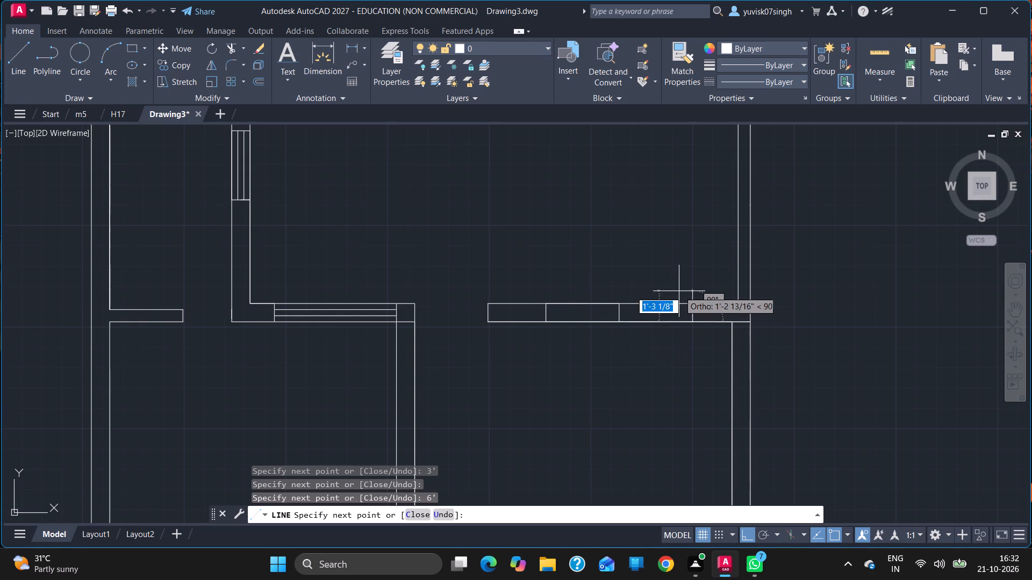
left_click(691, 302)
key("Escape")
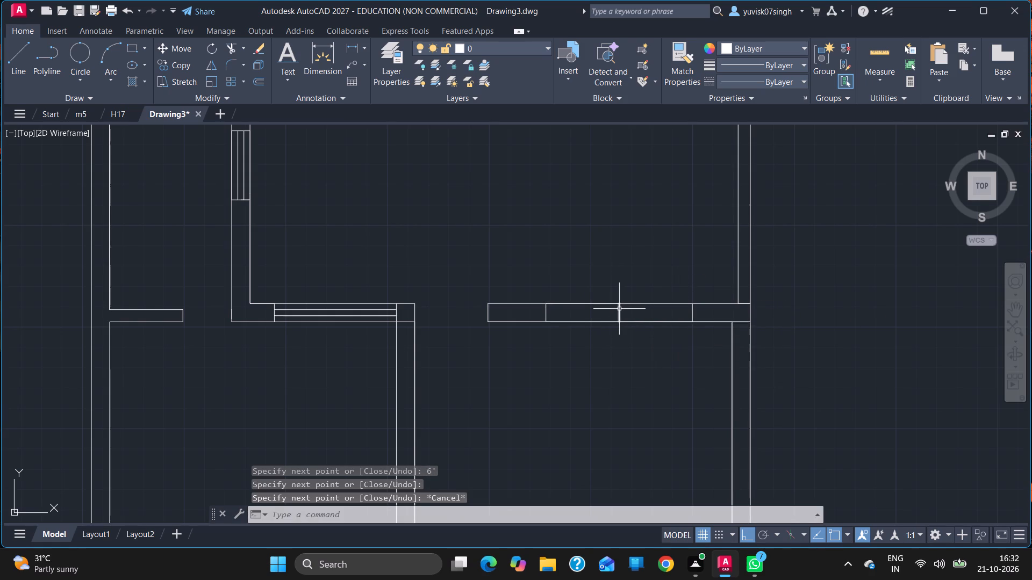
Erase the short midpoint line crossing the wall inside the 6' window box.
left_click(619, 309)
key("Delete")
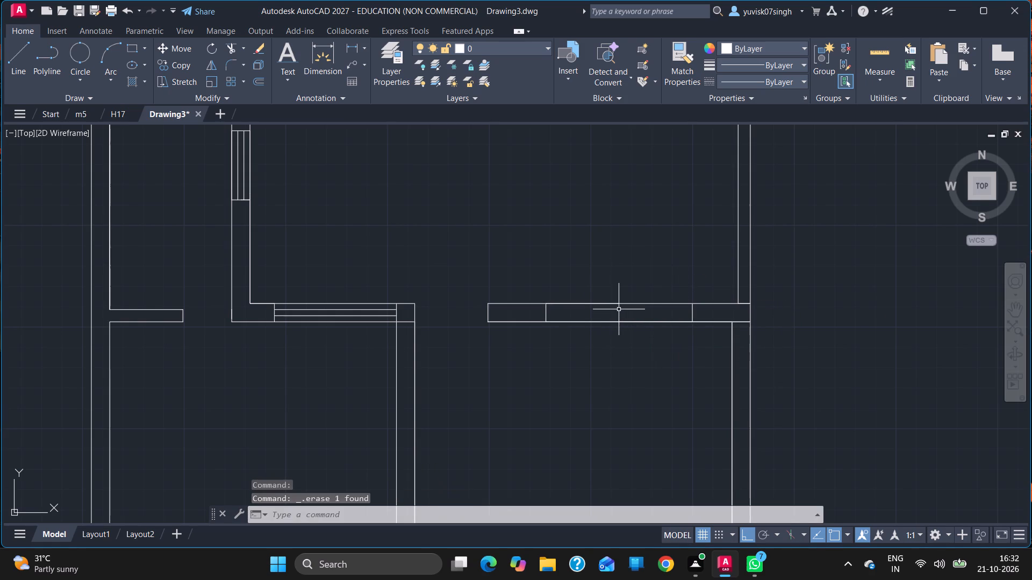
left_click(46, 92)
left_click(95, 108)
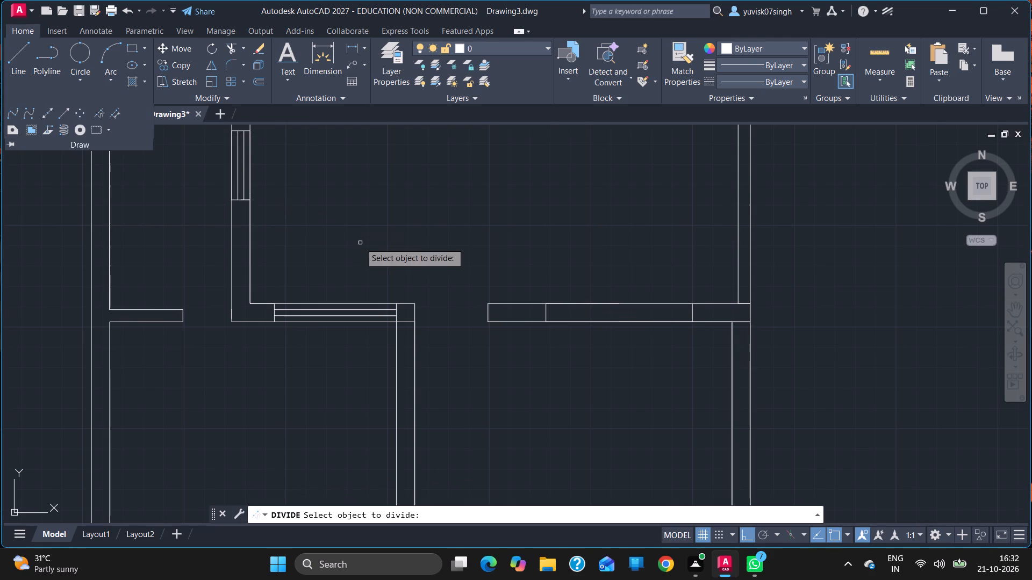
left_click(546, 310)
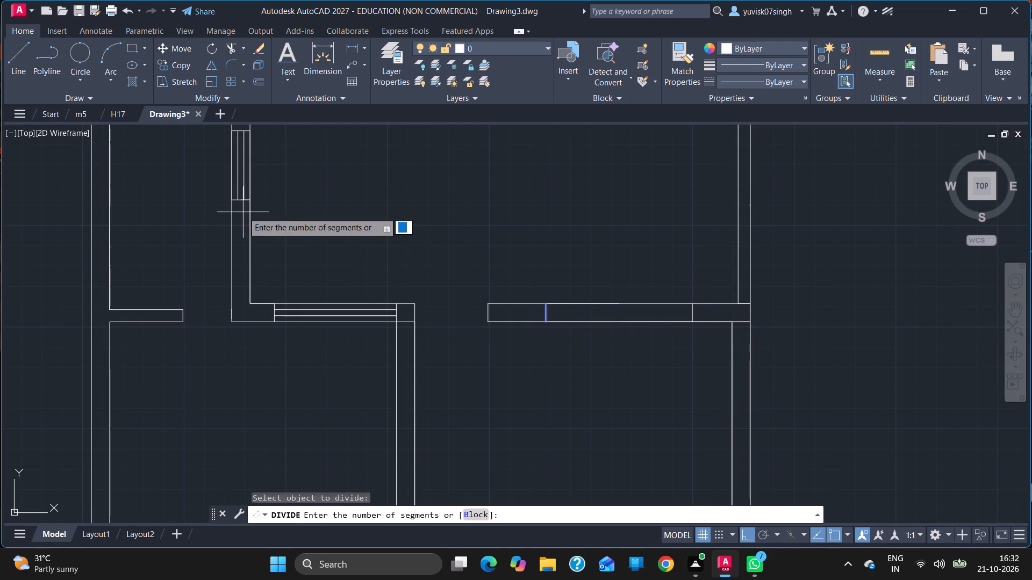
Divide the closing line at the door-opening end of the 6' window box into 3 equal segments.
left_click(88, 98)
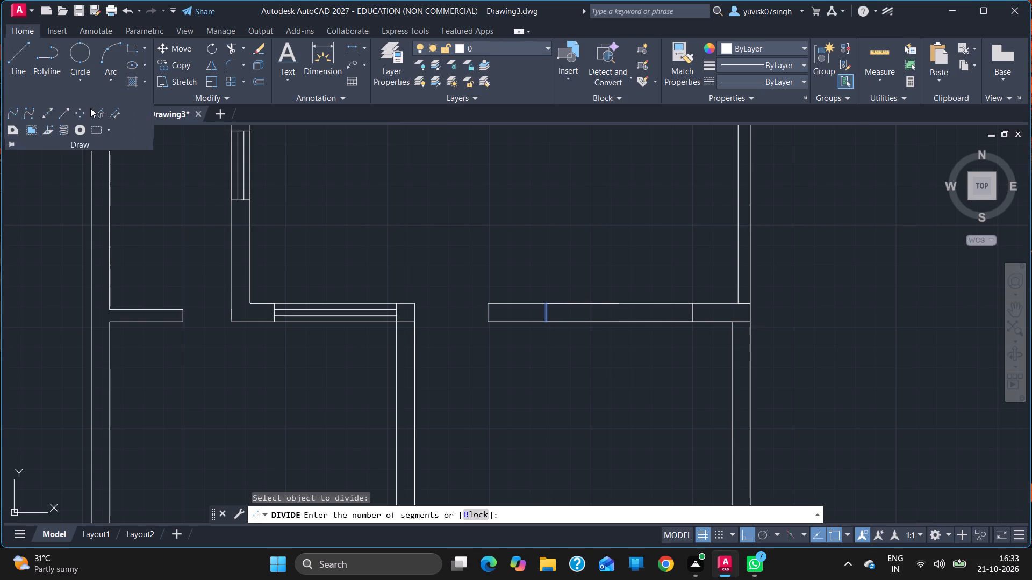
left_click(7, 57)
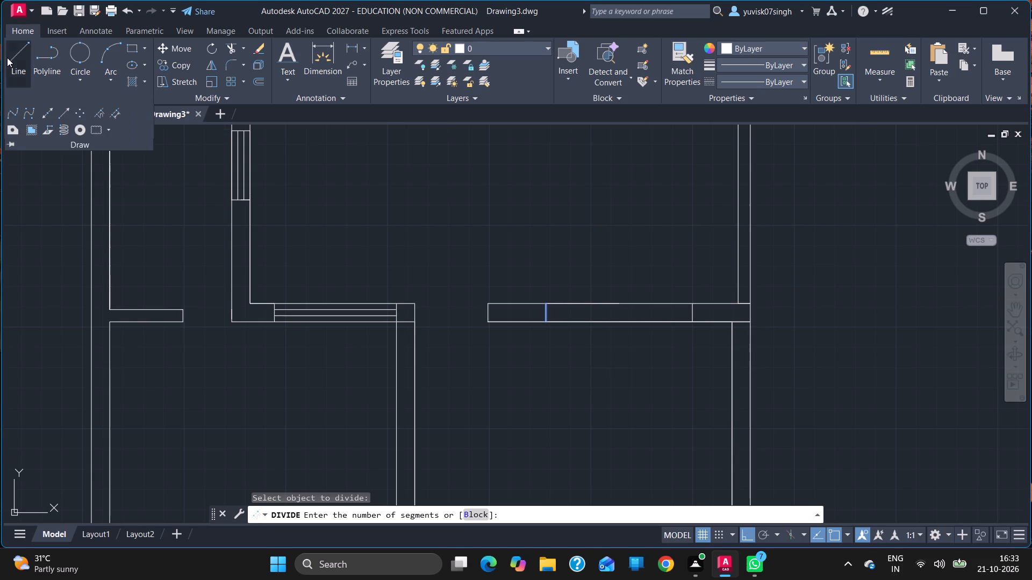
left_click(97, 117)
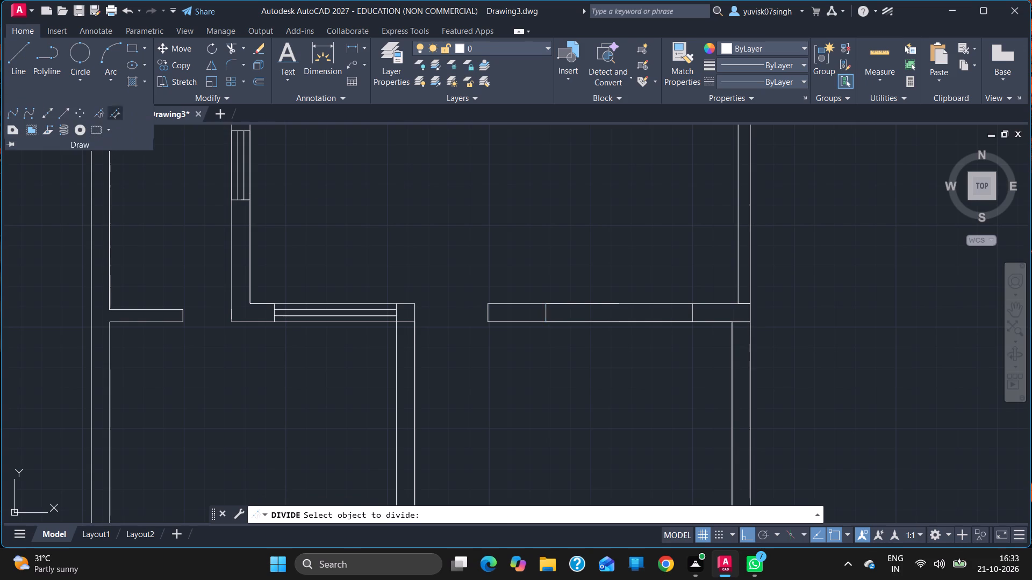
left_click(546, 312)
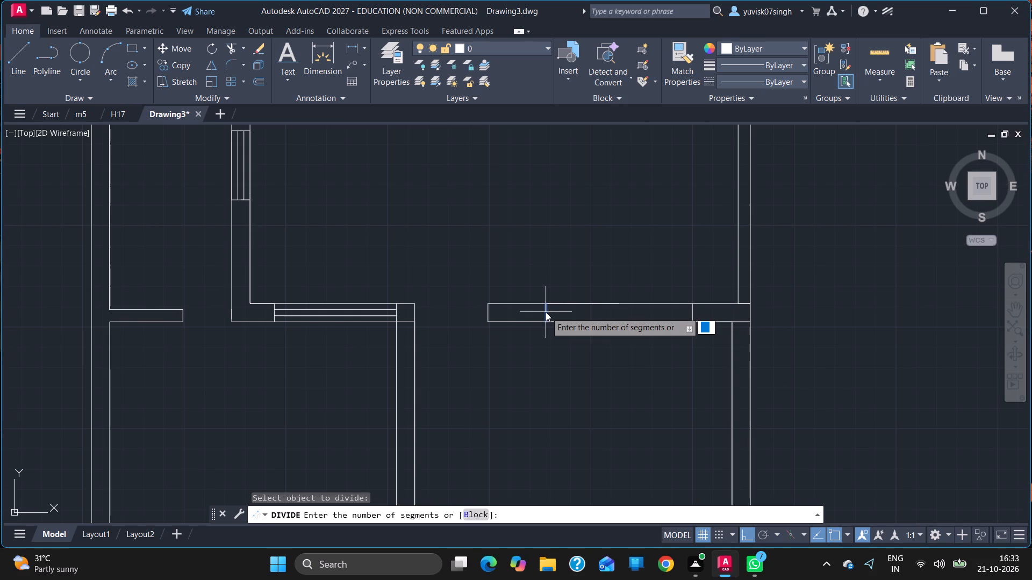
key("3")
key("Return")
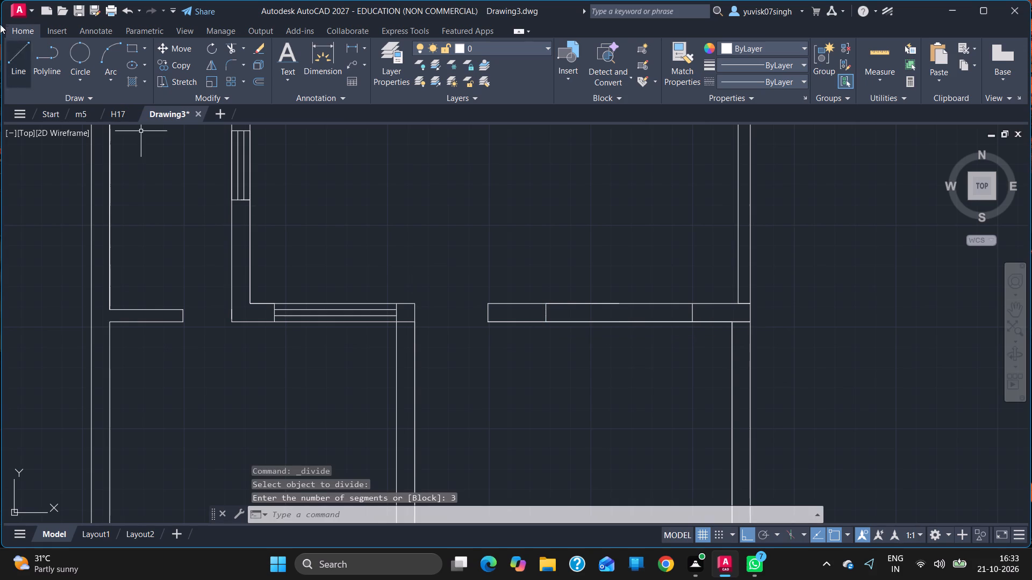
Draw a 6' horizontal window line from the divided closing line's upper division point to the box's opposite closing line.
left_click(15, 52)
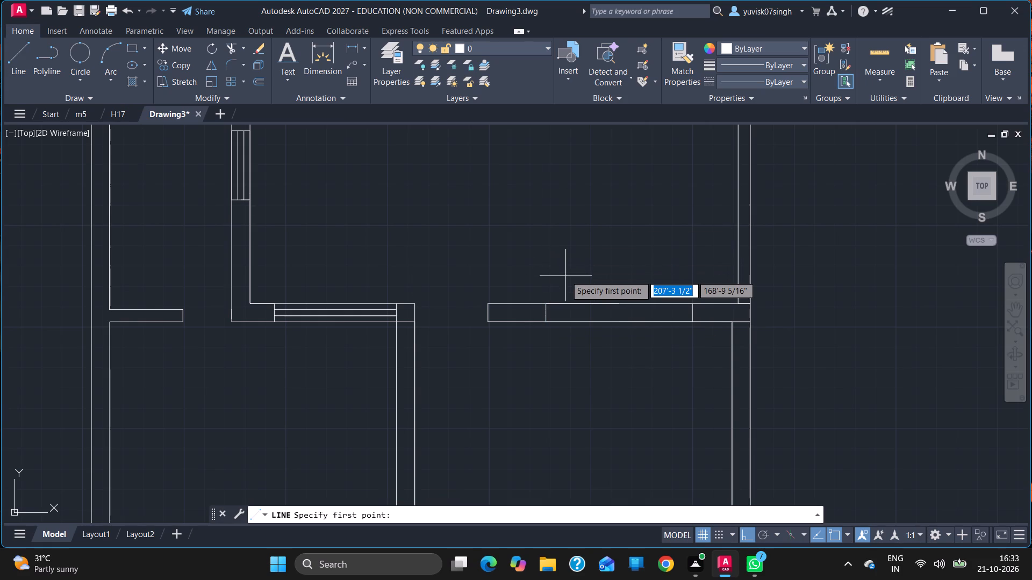
scroll(565, 275, "up", 1, "ctrl")
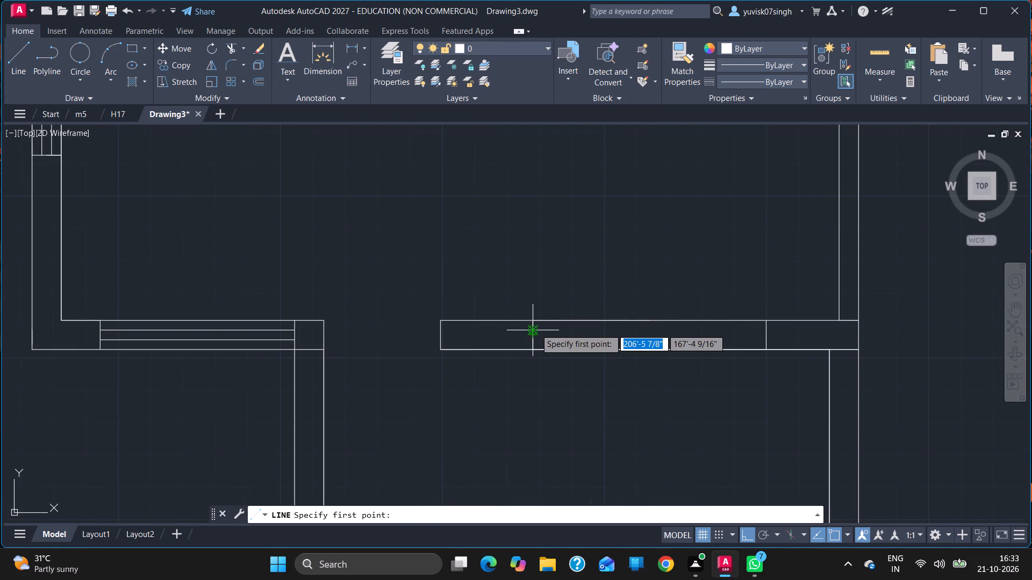
left_click(535, 329)
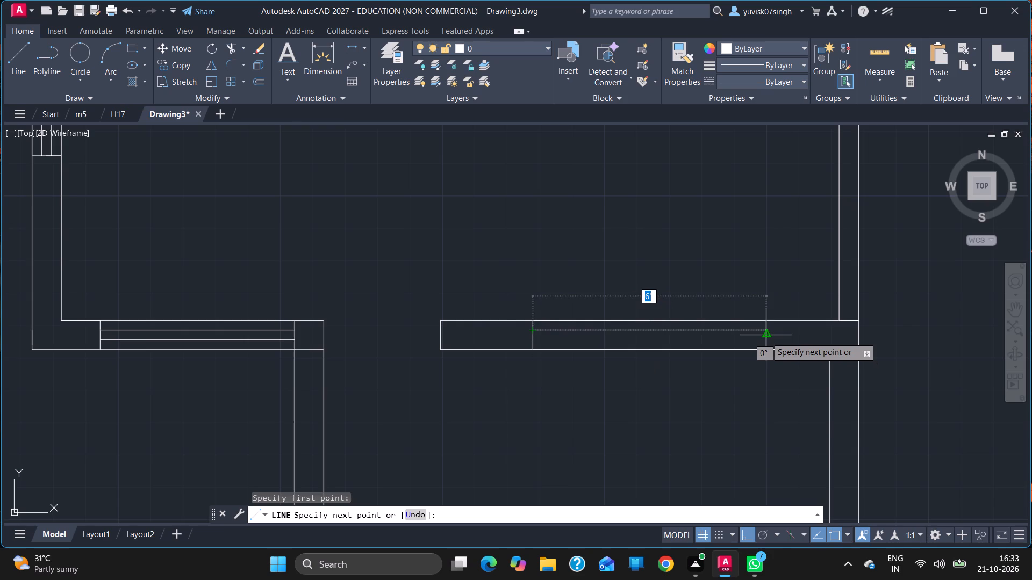
left_click(767, 330)
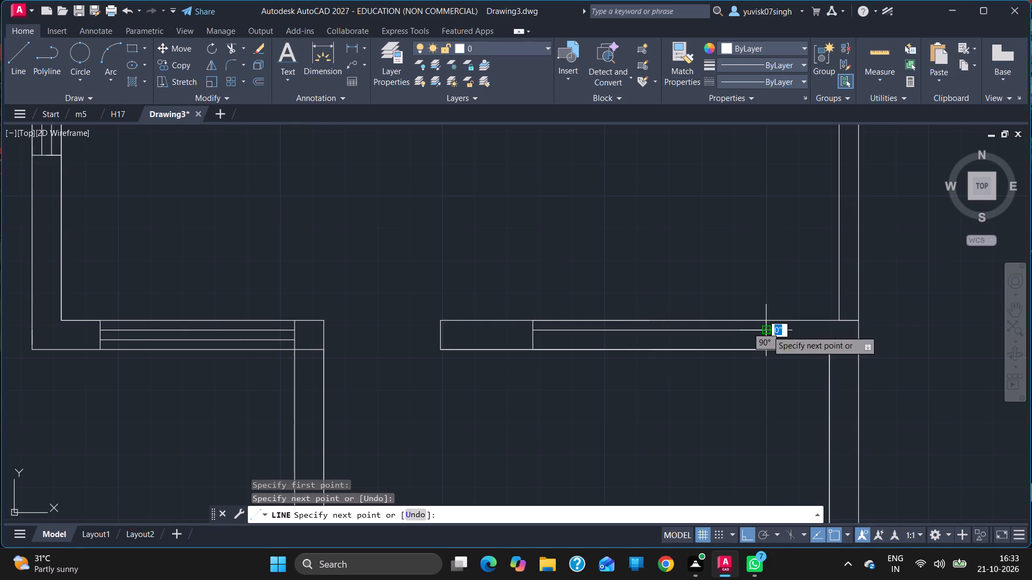
Draw the second 6' horizontal window line from the box's lower division point to its opposite closing line.
key("Escape")
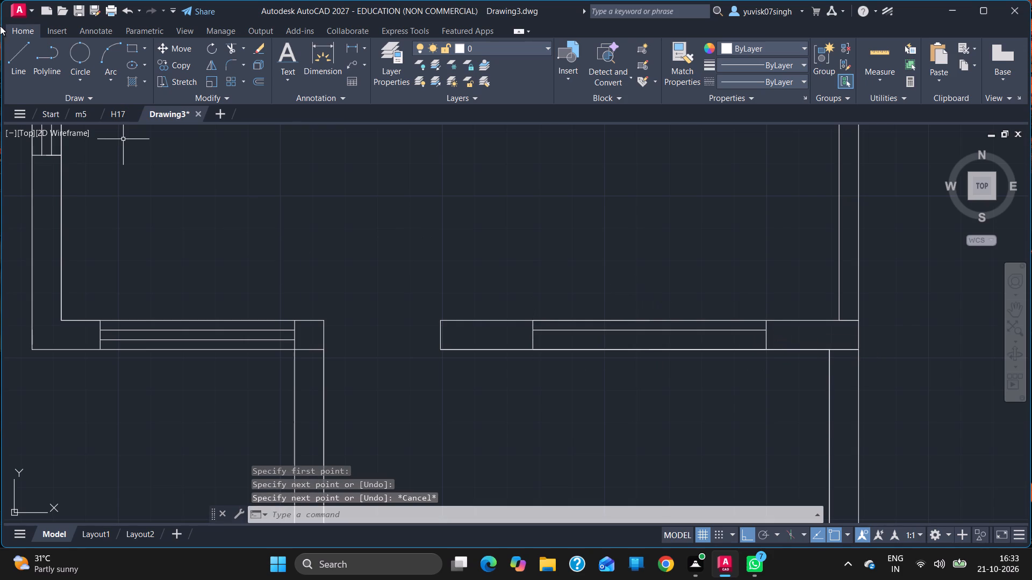
left_click(12, 63)
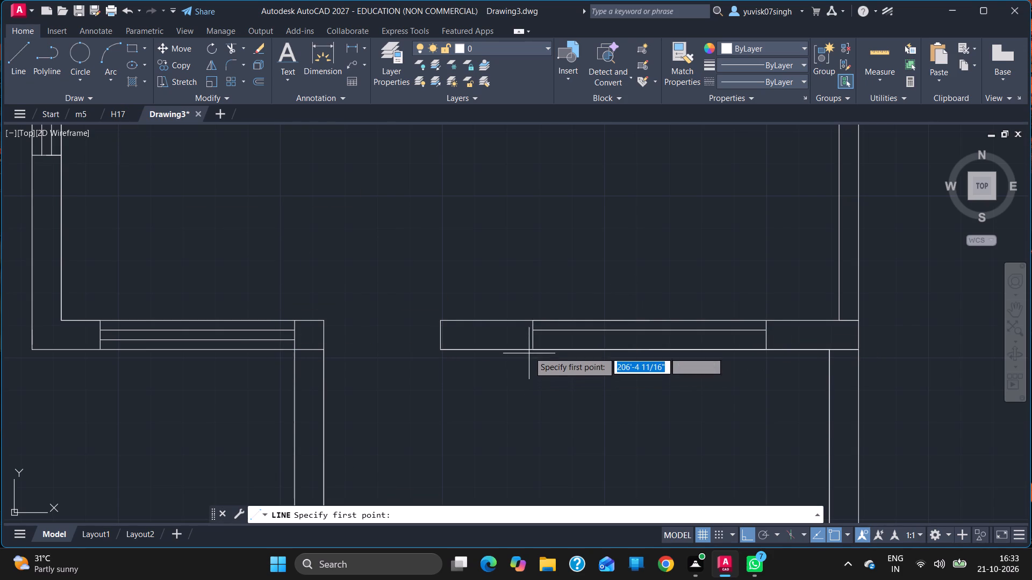
left_click(532, 338)
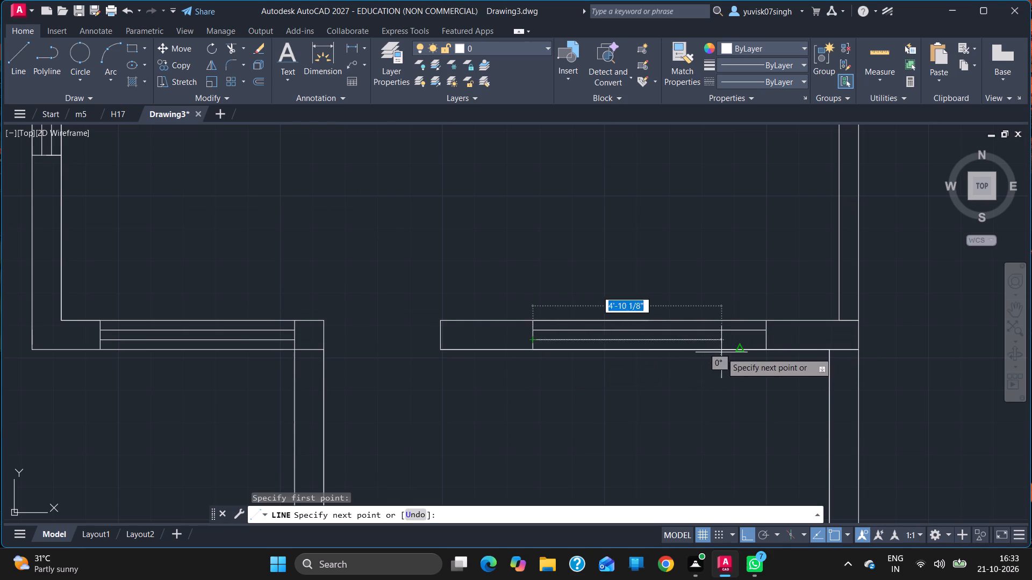
left_click(765, 340)
key("Escape")
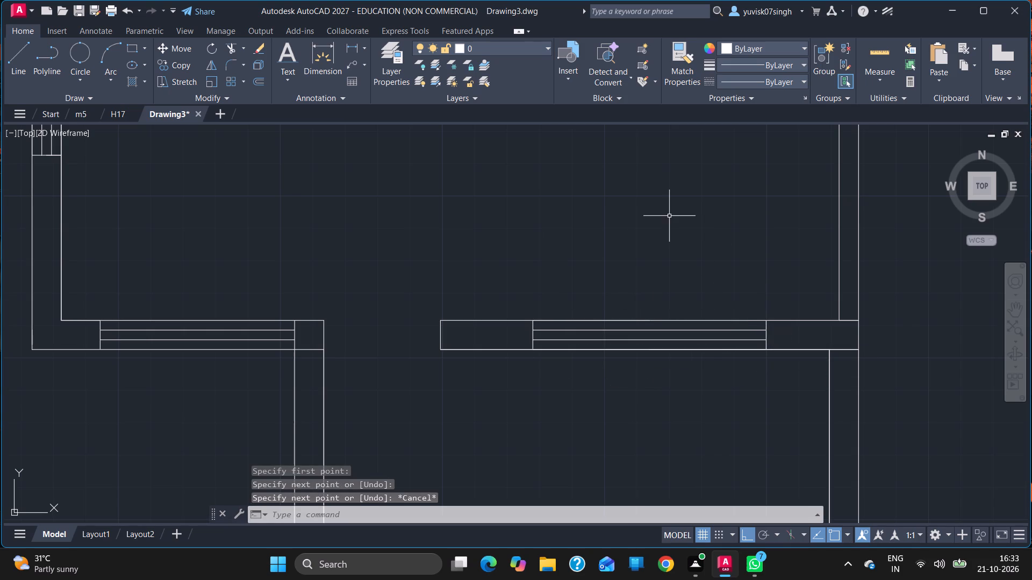
Trim the leftover wall line segments at the large upper room's outer corners and at the junction beside the smaller window.
scroll(669, 216, "down", 3, "ctrl")
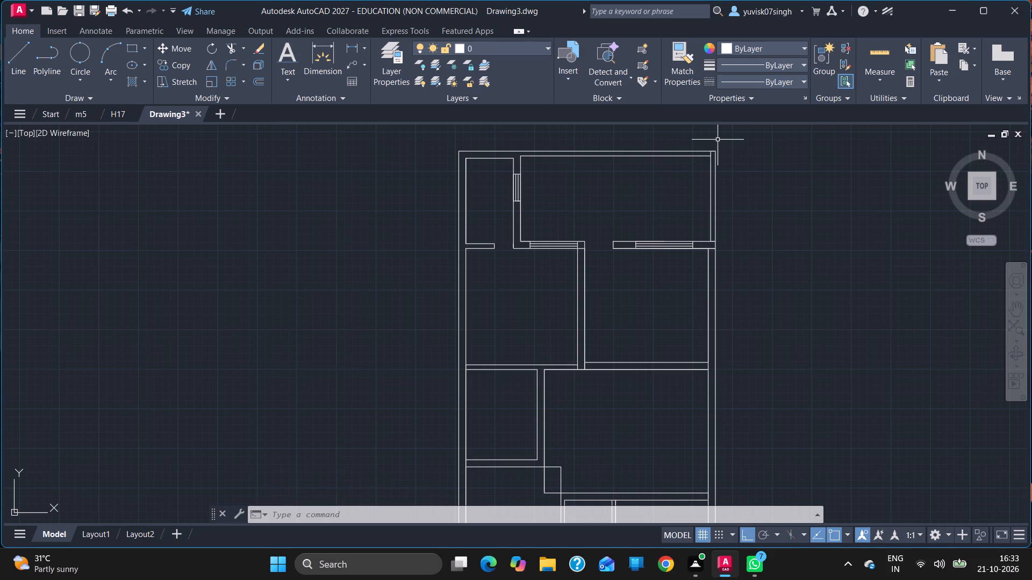
scroll(718, 140, "up", 2, "ctrl")
type("TR")
key("Return")
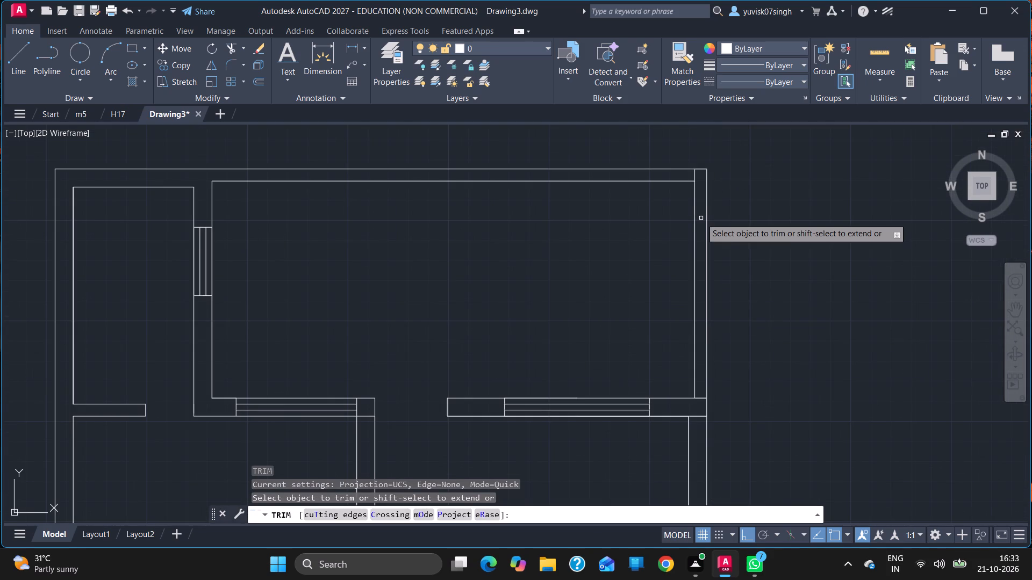
left_click(694, 173)
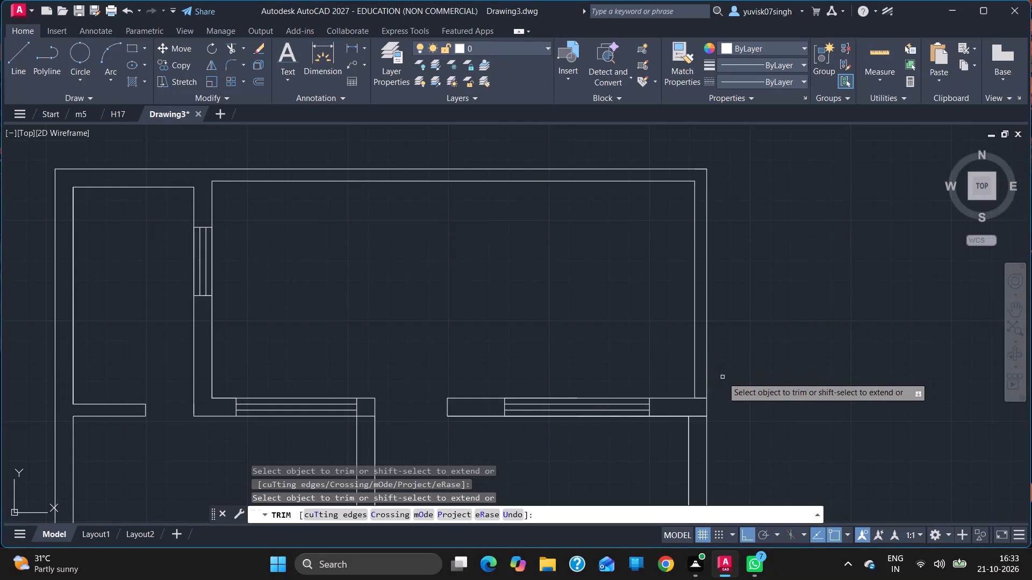
left_click(703, 398)
left_click(700, 398)
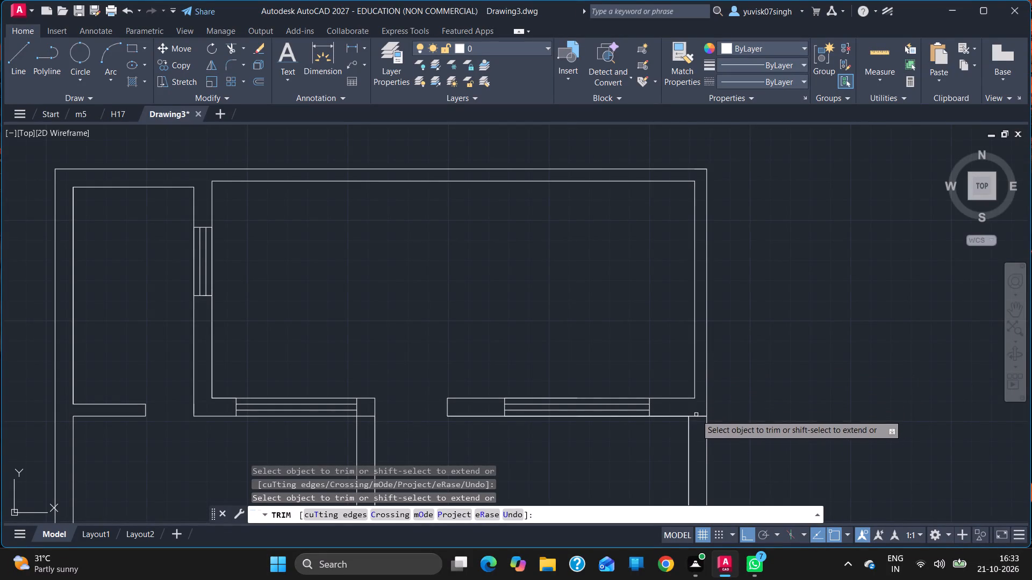
left_click(696, 415)
left_click(698, 417)
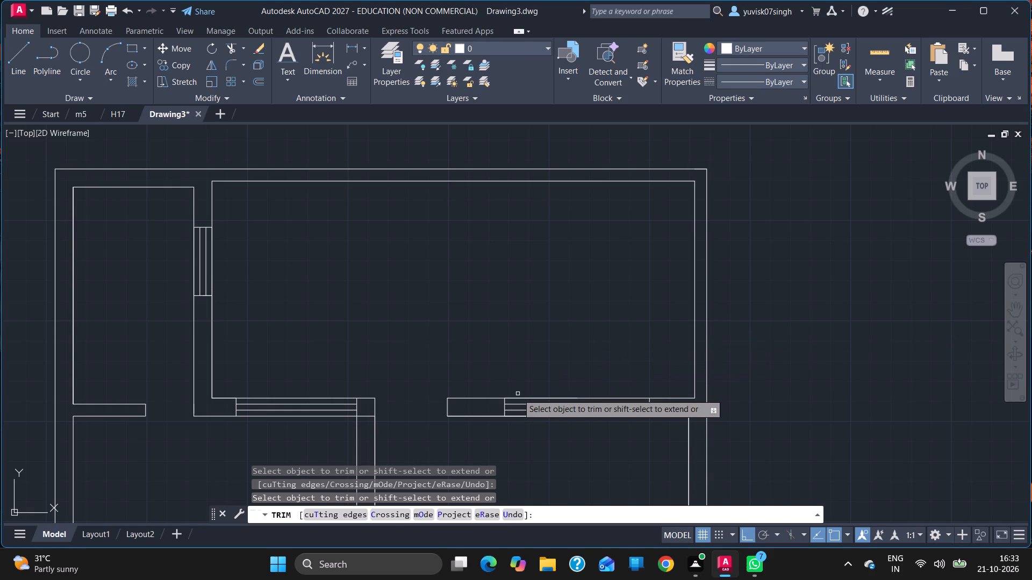
left_click(364, 415)
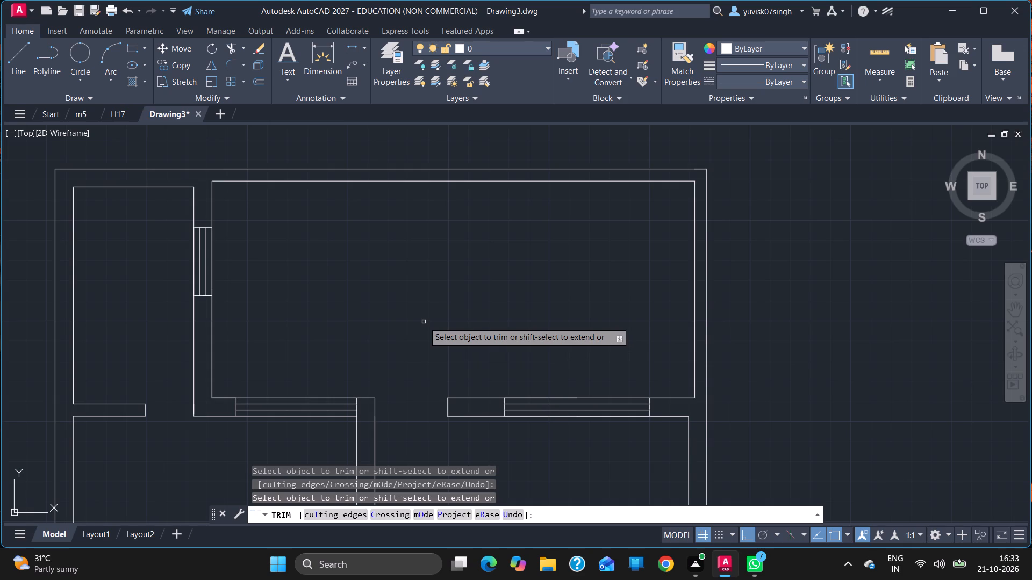
Draw a vertical line from the door-opening end of the 6' window's wall down to the lower face of the next horizontal wall.
scroll(424, 322, "down", 2, "ctrl")
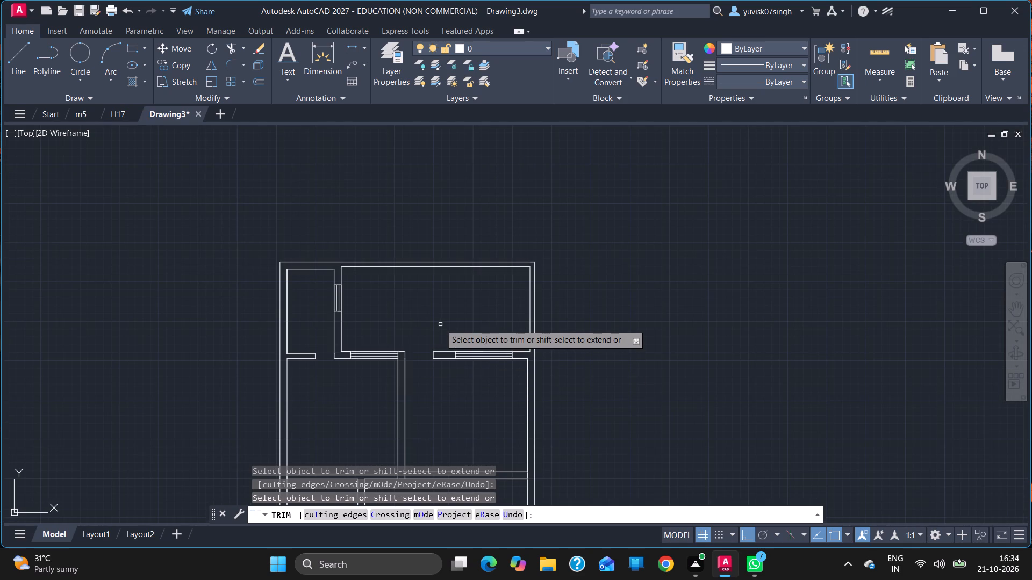
scroll(440, 324, "down", 1, "ctrl")
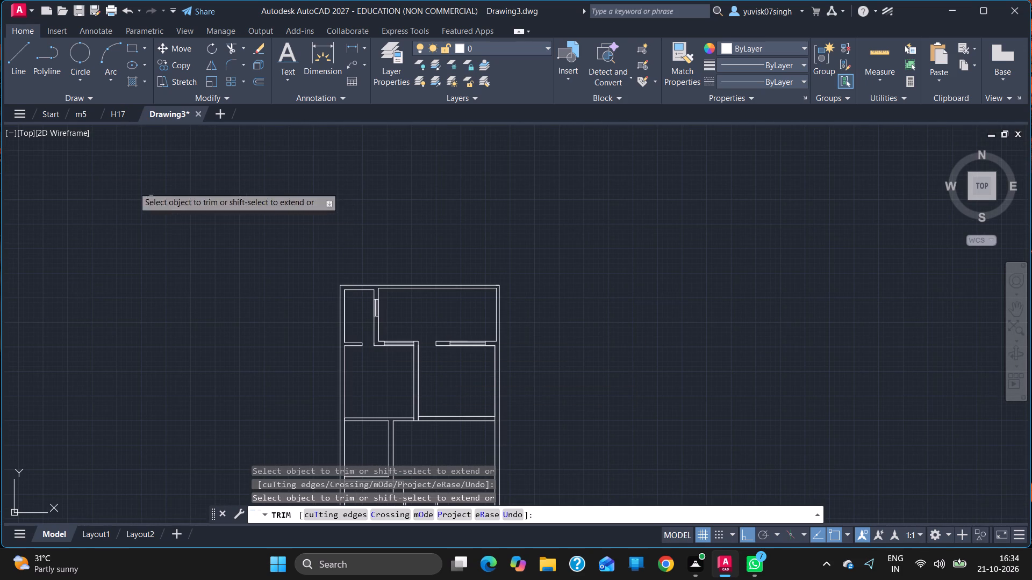
left_click(9, 53)
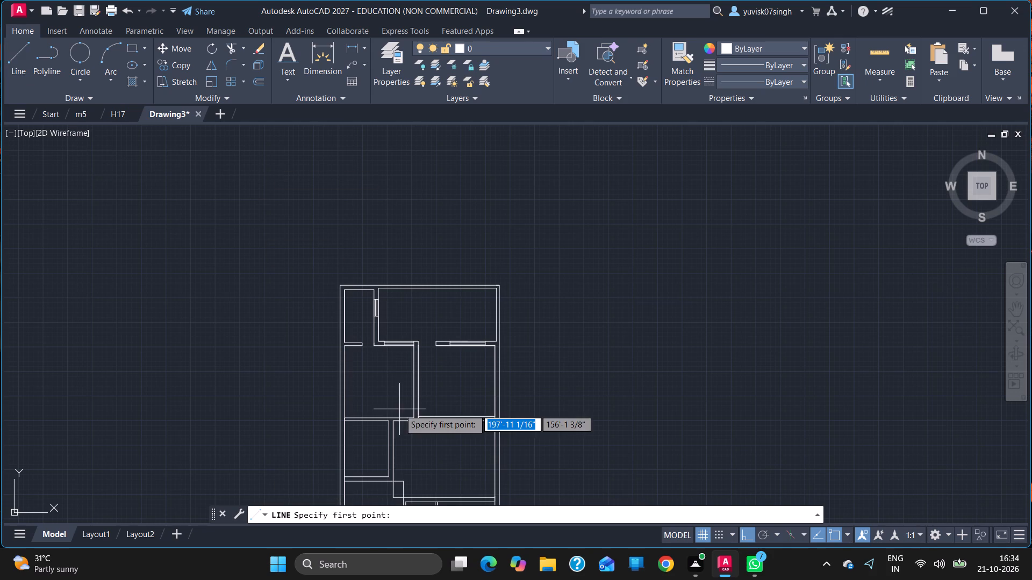
left_click_drag(436, 347, 435, 365)
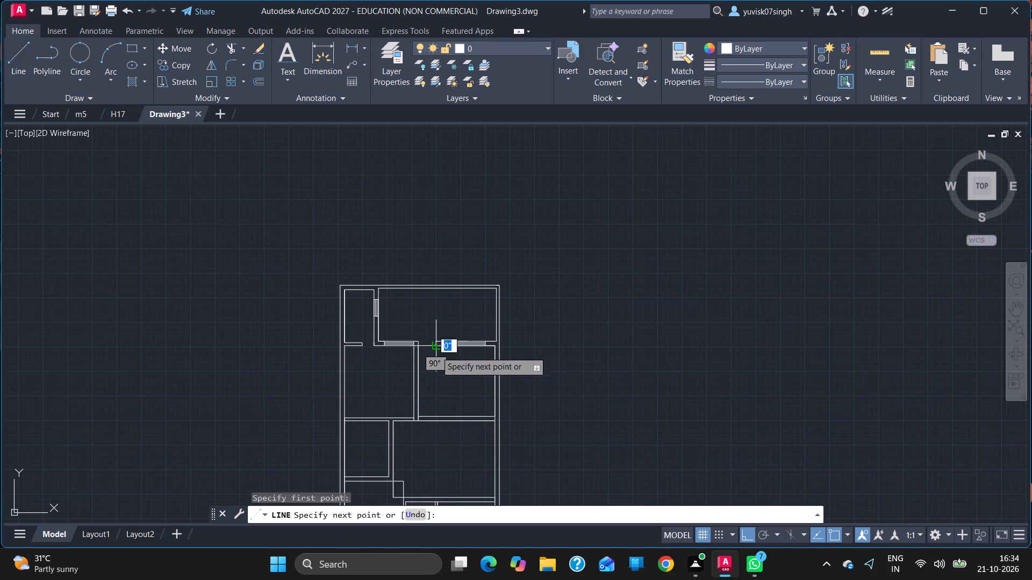
left_click_drag(435, 365, 437, 423)
left_click(437, 423)
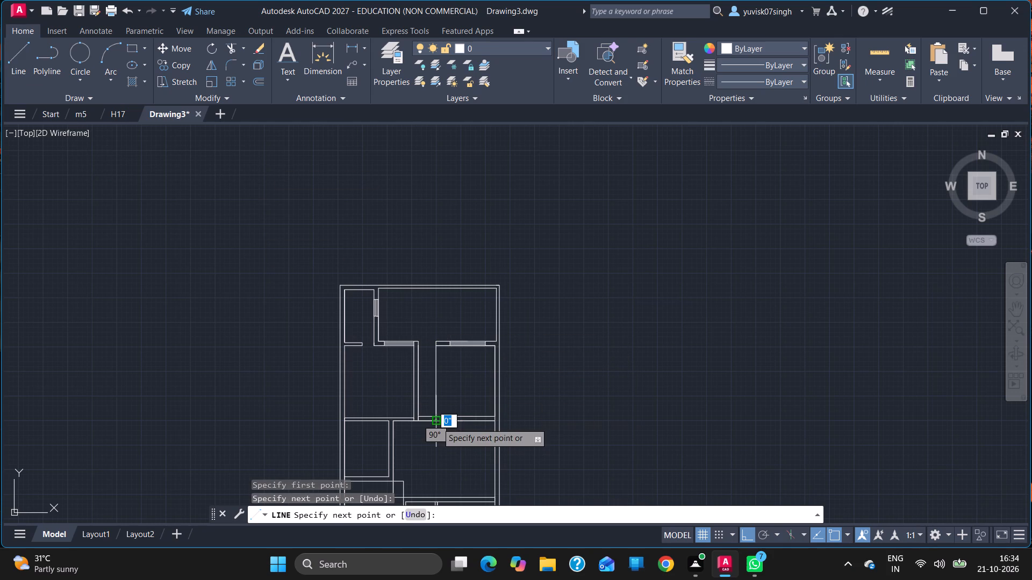
key("Escape")
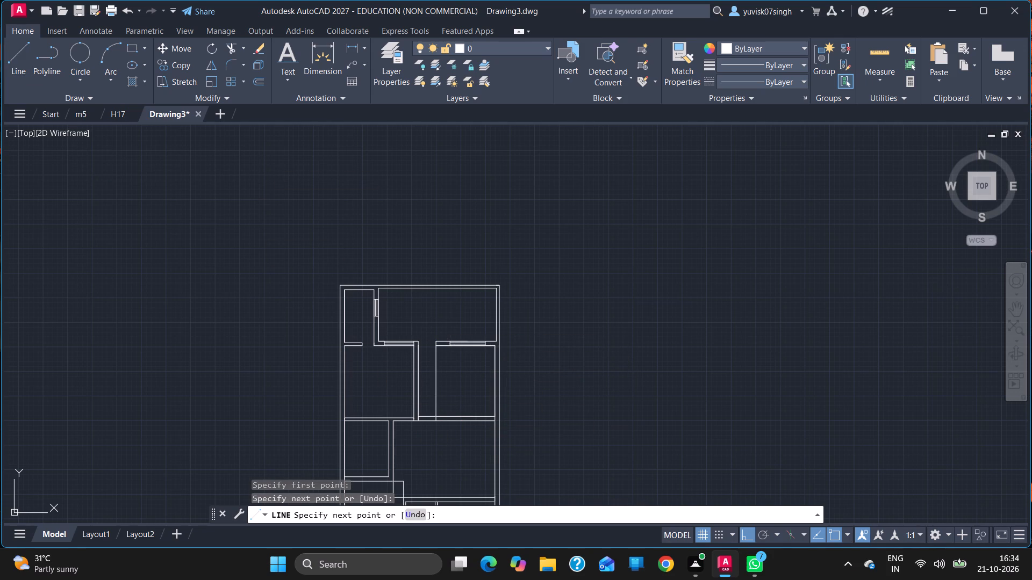
Trim the vertical guide line and both wall faces beside it to cut a 3' opening next to the central vertical wall.
type("TR")
key("Return")
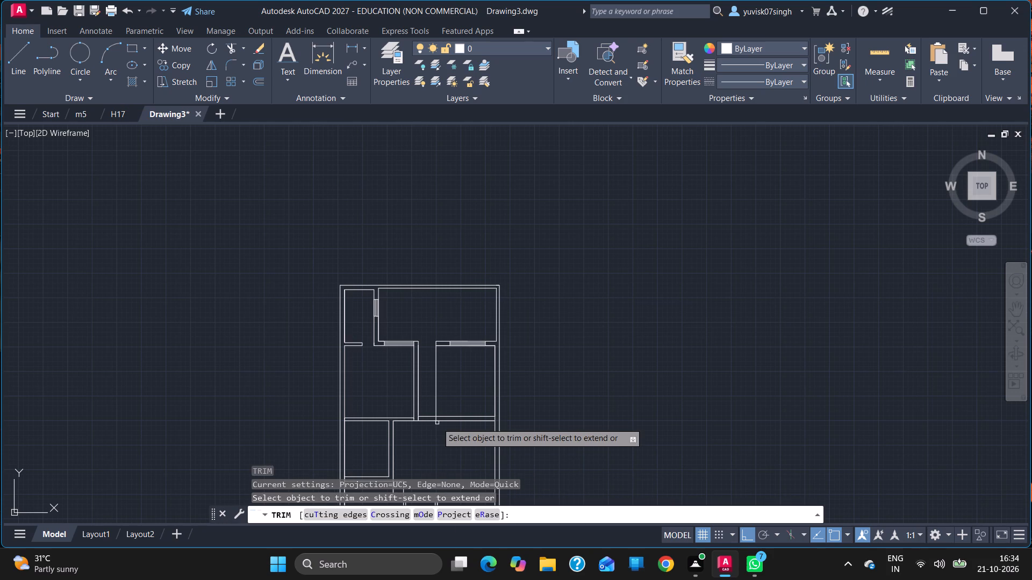
left_click_drag(443, 388, 428, 400)
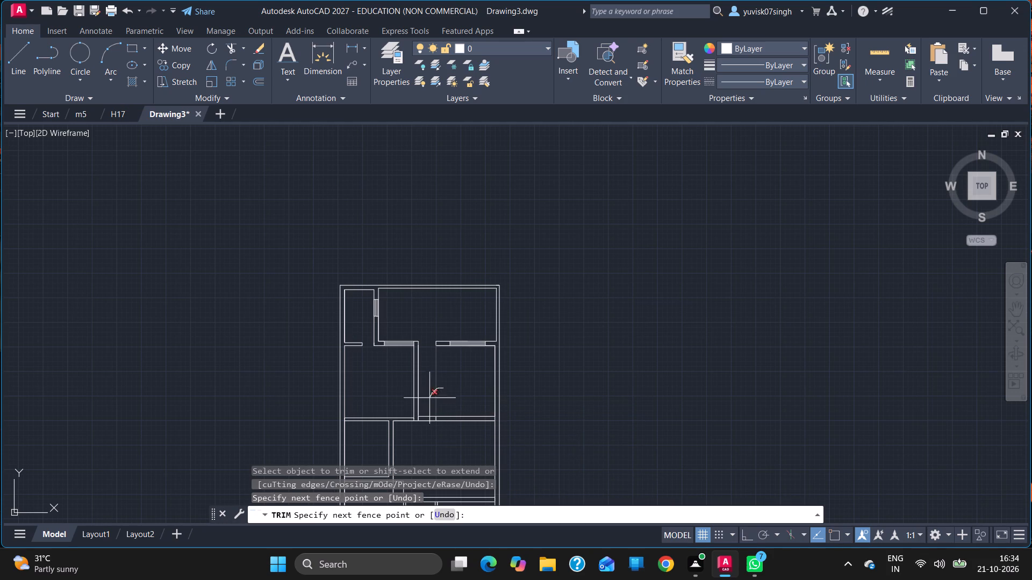
left_click_drag(428, 400, 425, 425)
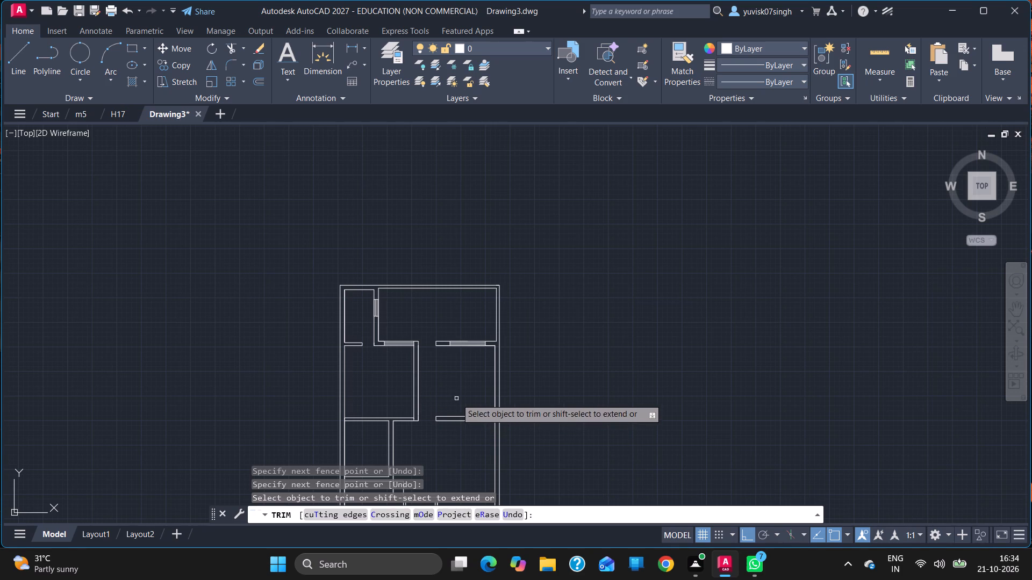
Draw a short vertical closing line across the horizontal wall, from the small room's outer wall corner up to the upper face.
scroll(449, 401, "up", 2, "ctrl")
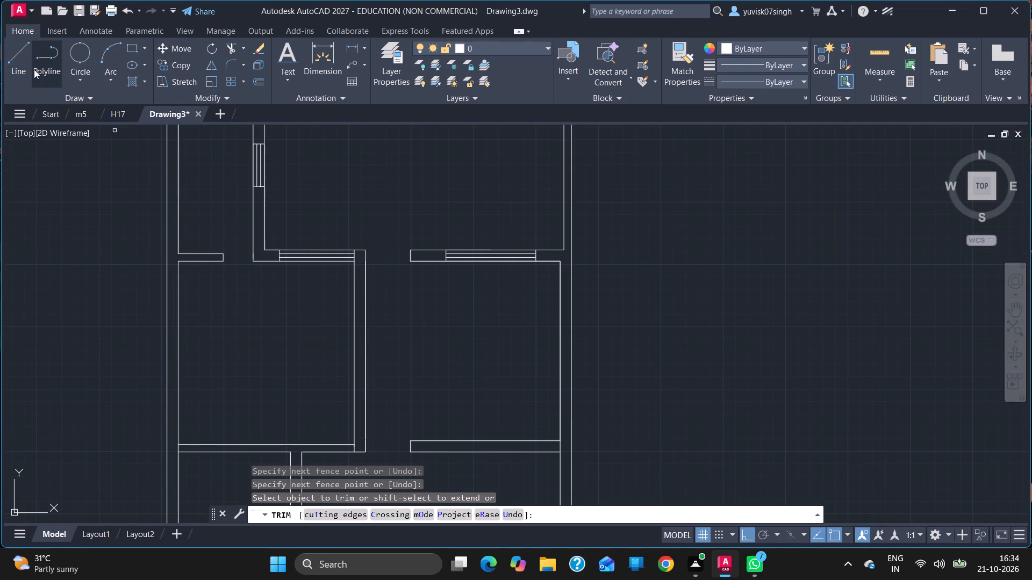
left_click(26, 66)
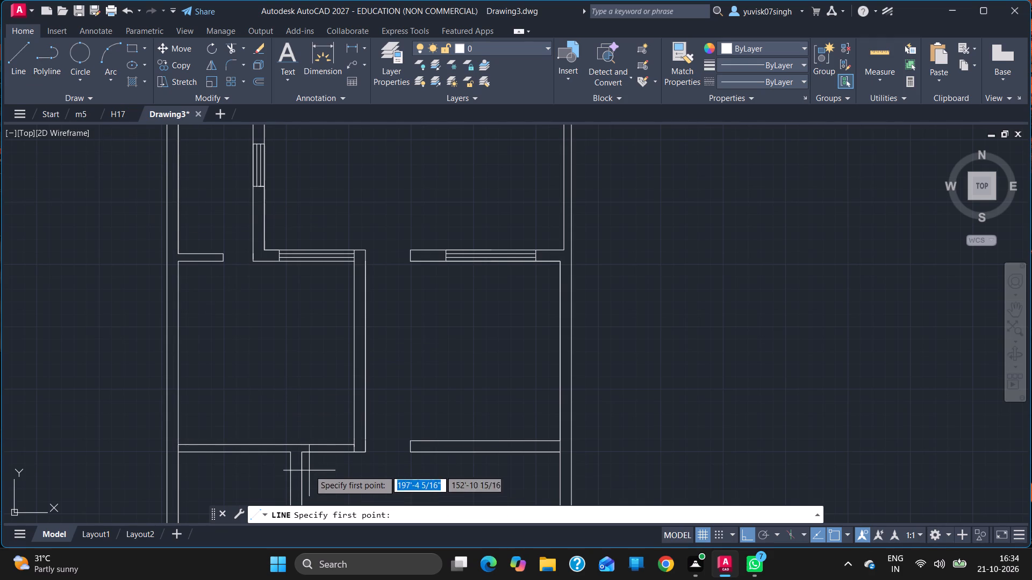
left_click_drag(303, 453, 304, 445)
left_click_drag(304, 445, 352, 446)
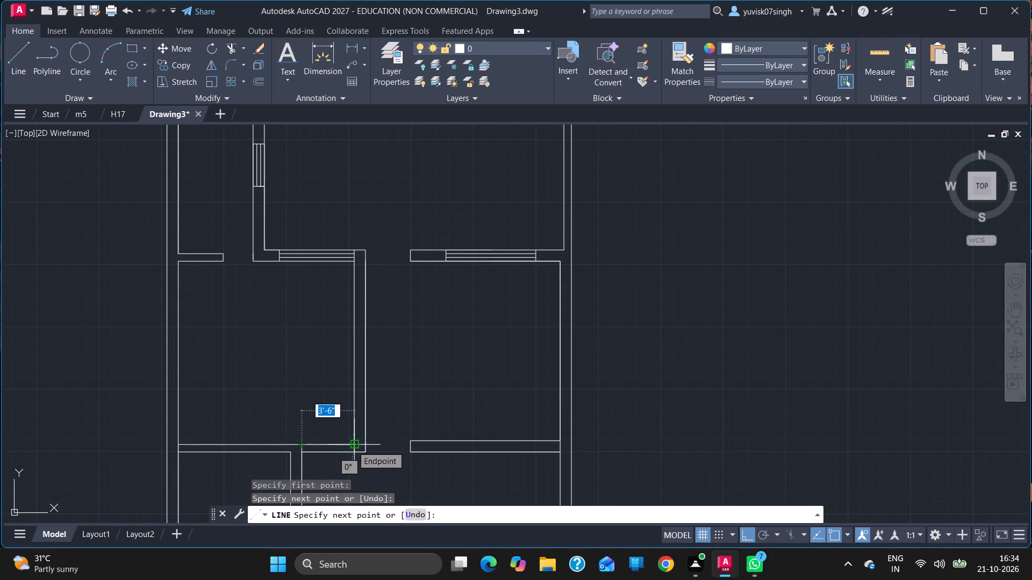
left_click_drag(352, 446, 341, 448)
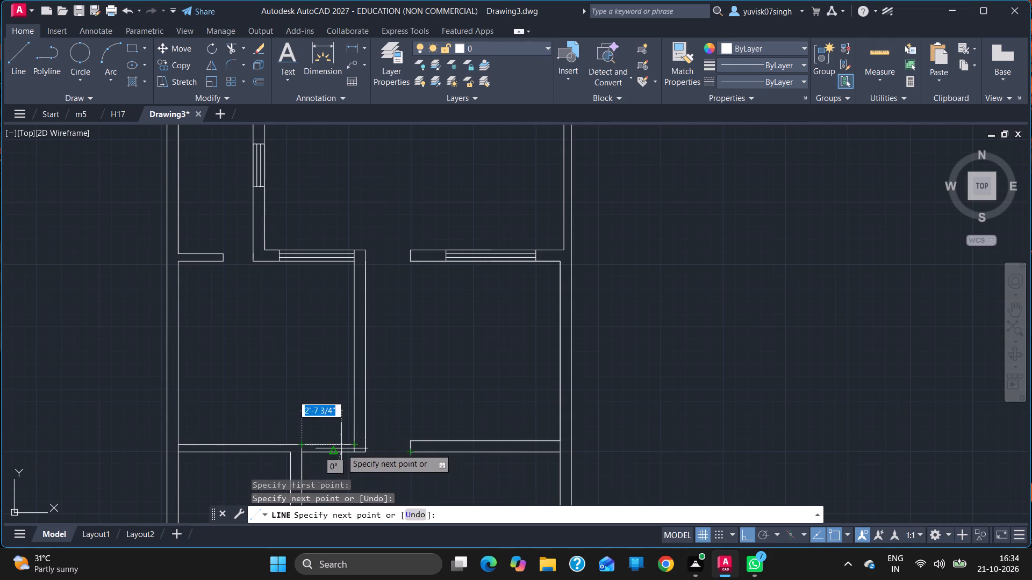
left_click_drag(341, 448, 345, 448)
key("Escape")
Measure the width of the opening between the central vertical wall's lower end and the facing wall end.
left_click(17, 55)
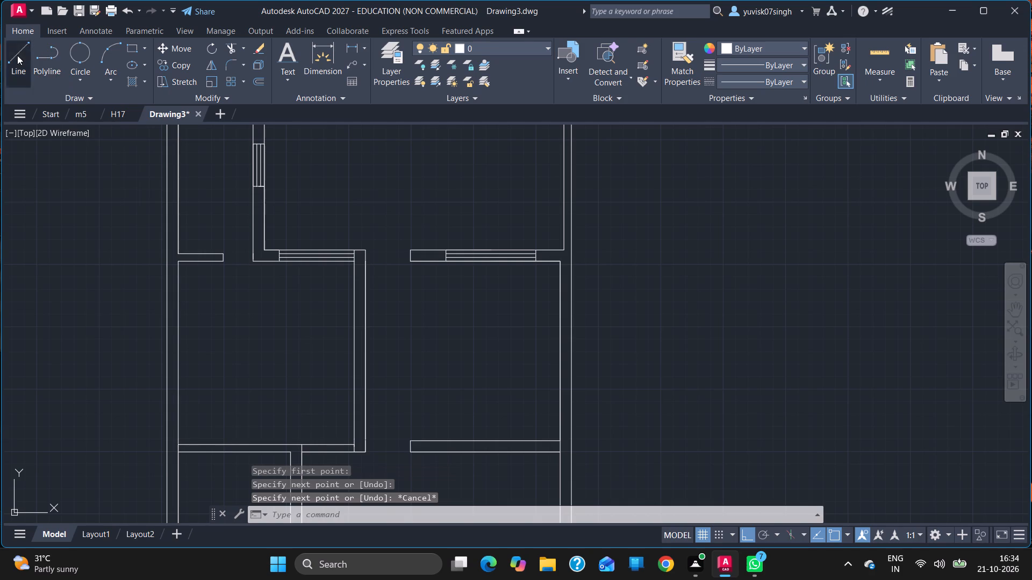
left_click_drag(368, 453, 401, 461)
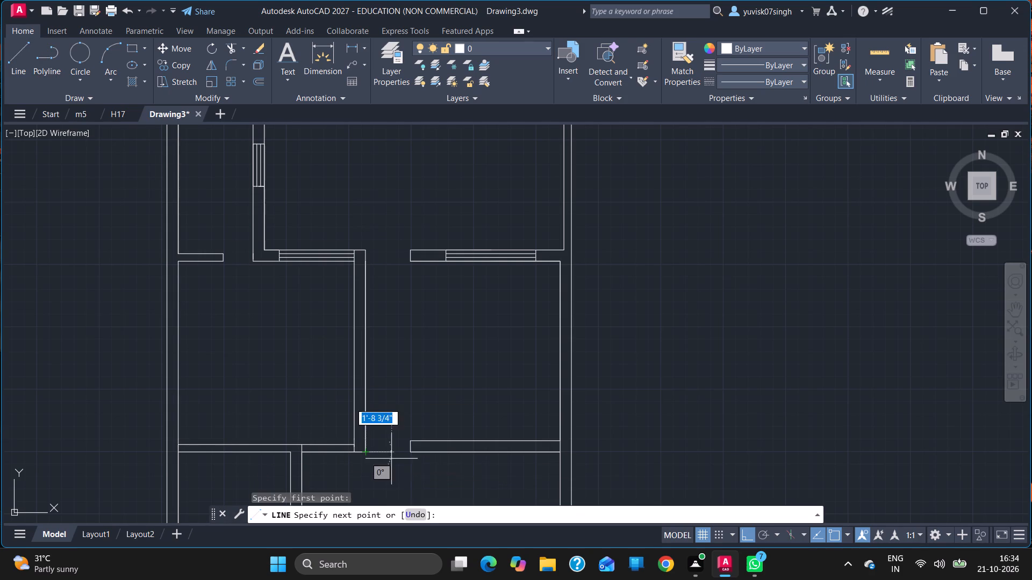
left_click_drag(401, 461, 412, 455)
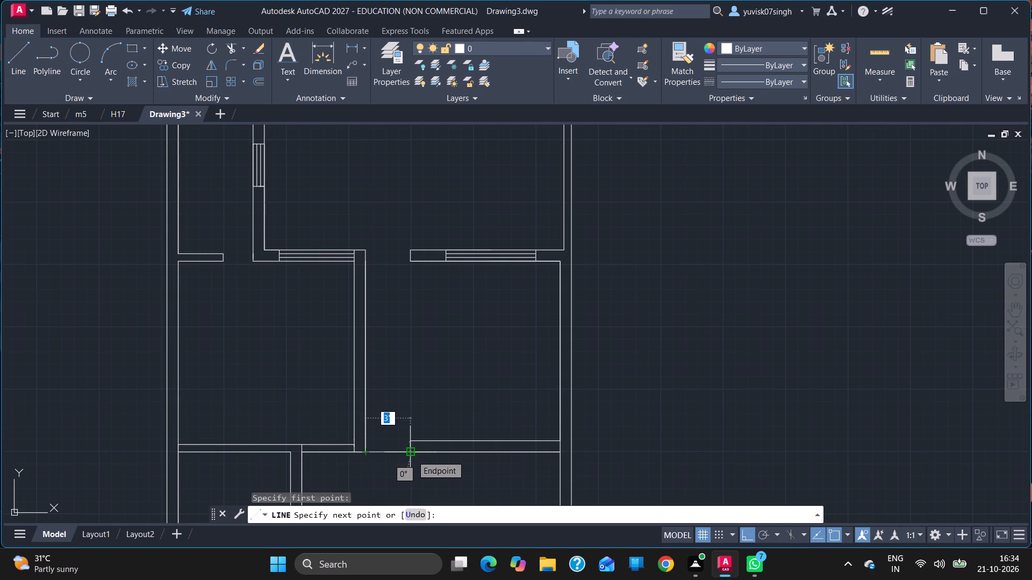
left_click_drag(412, 455, 403, 458)
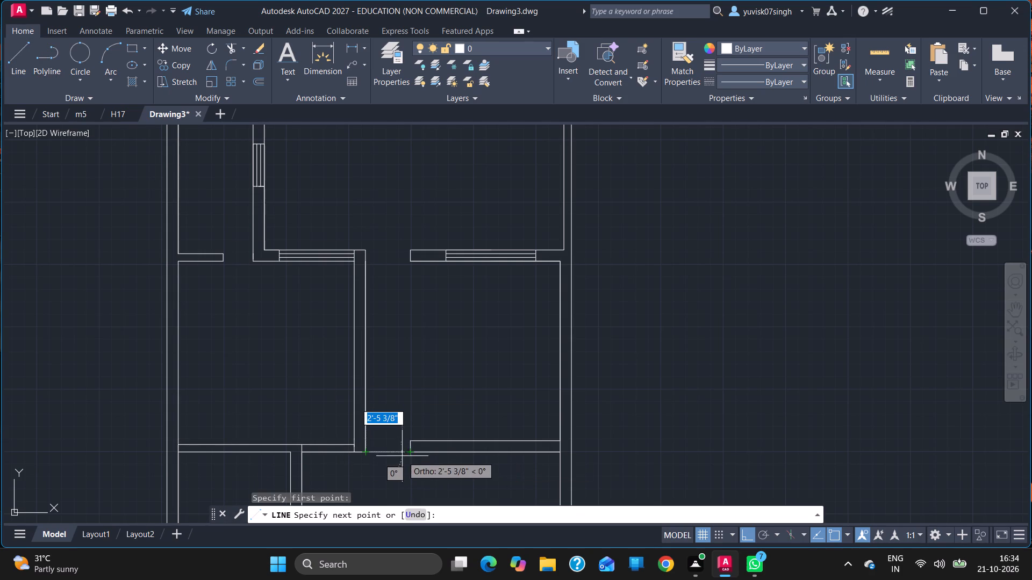
left_click_drag(403, 458, 407, 452)
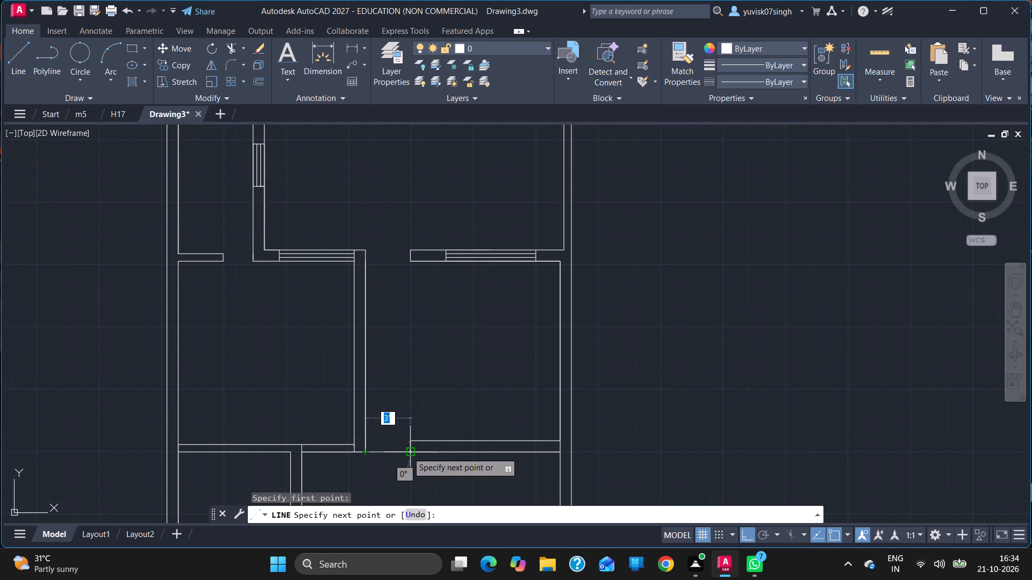
left_click_drag(407, 452, 382, 259)
key("Escape")
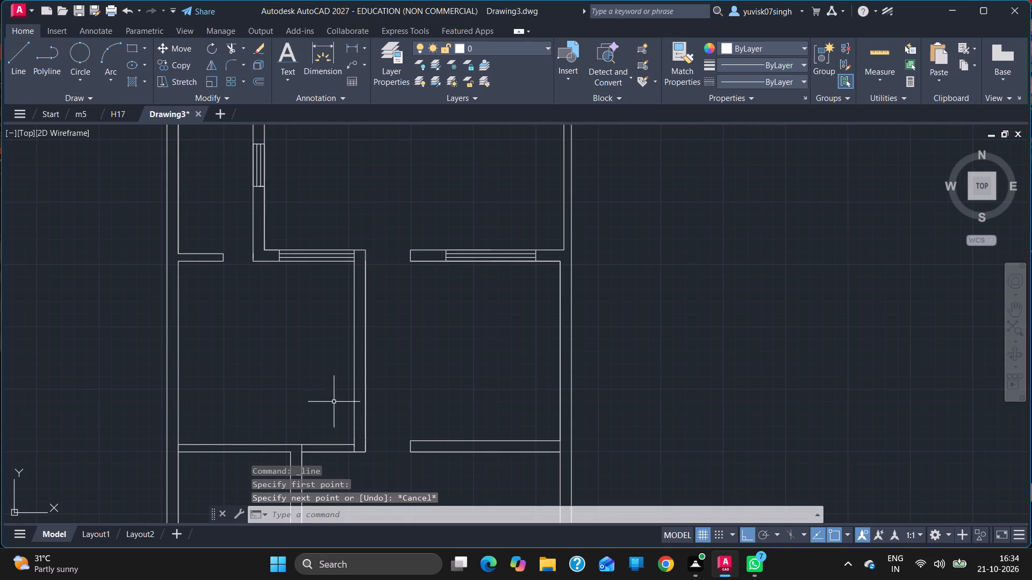
Trim both wall faces between the short closing line and the central vertical wall to cut a 3'-6" opening.
type("TR")
key("Return")
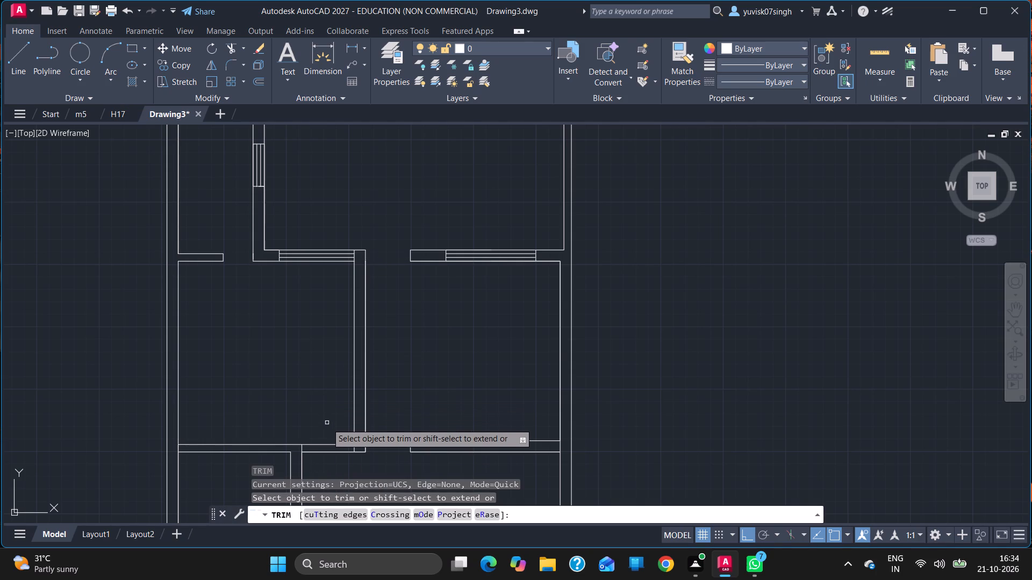
left_click_drag(327, 423, 326, 487)
left_click(326, 487)
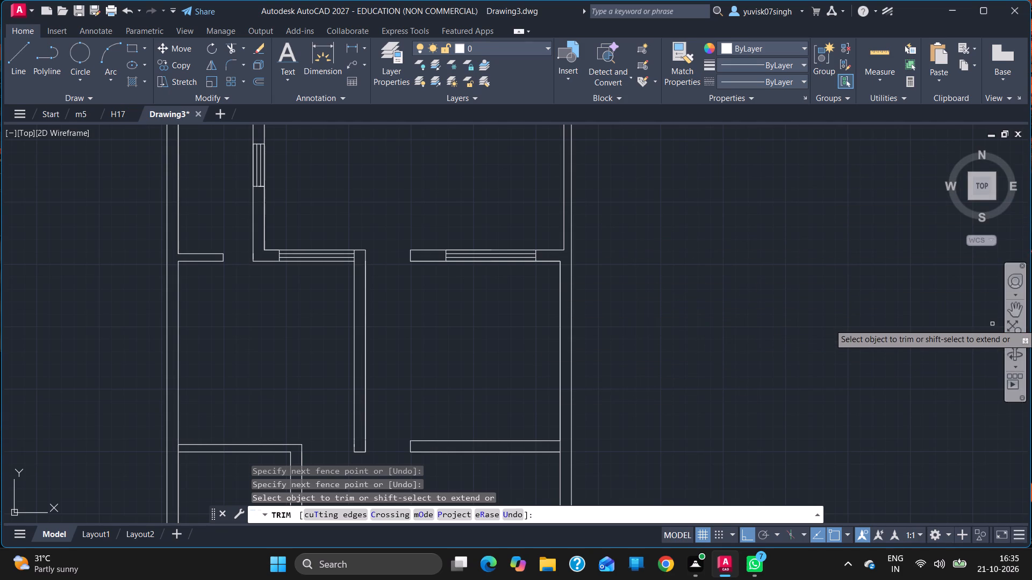
key("Escape")
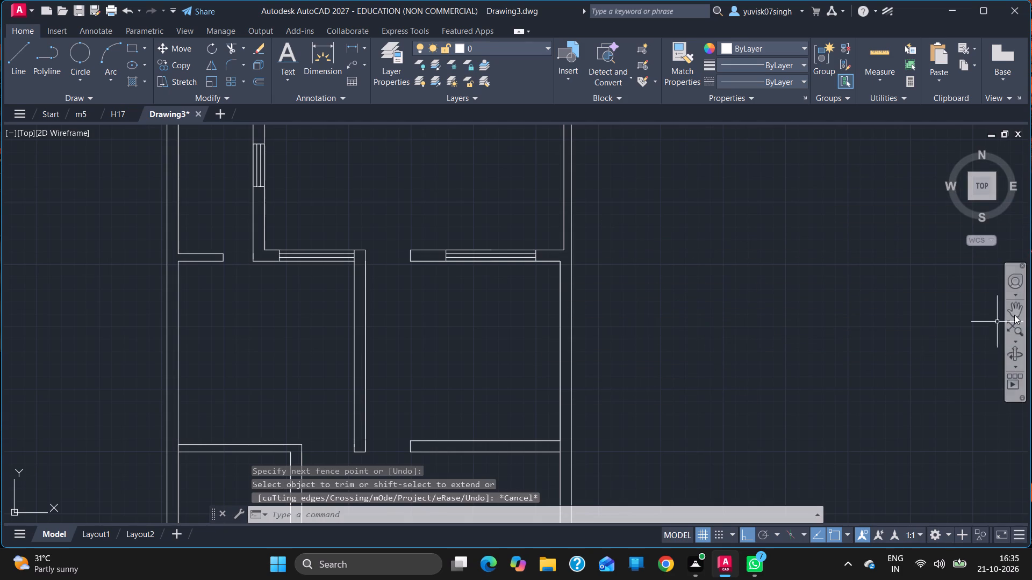
Trim the outer wall's inner face where the lower horizontal wall beside the 3'-6" opening meets it.
left_click(1012, 307)
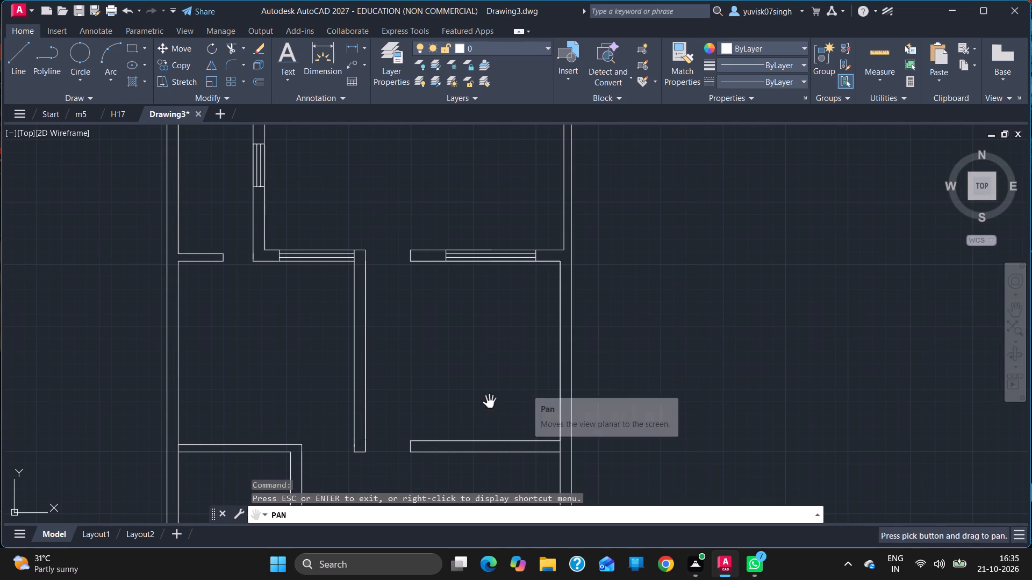
left_click_drag(490, 402, 497, 213)
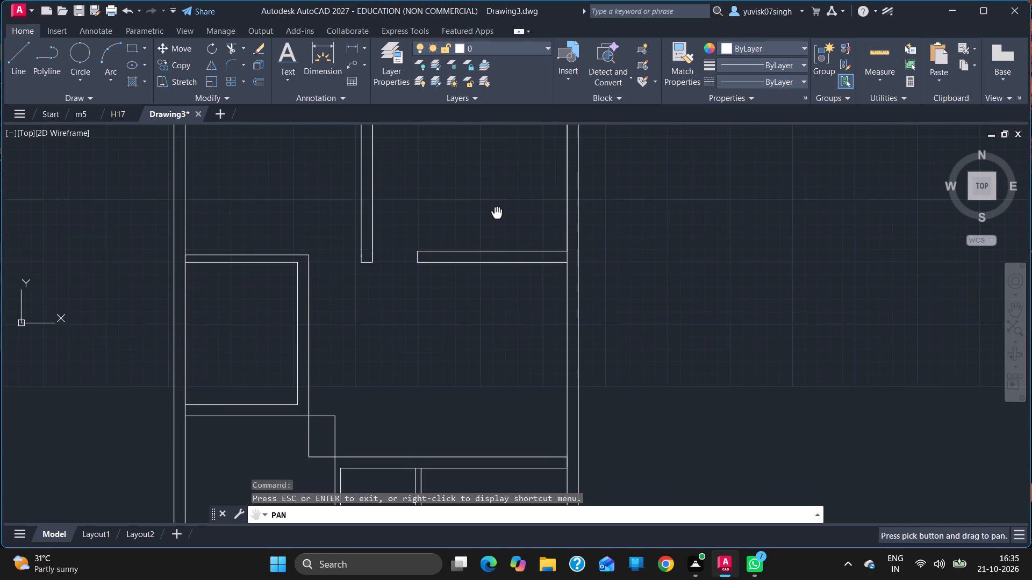
key("Escape")
type("TR")
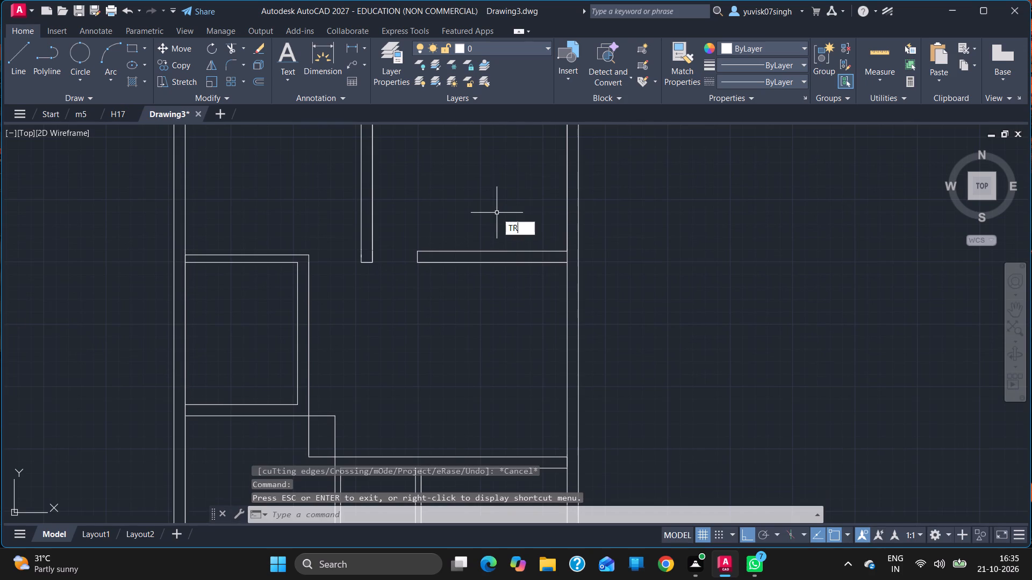
key("Return")
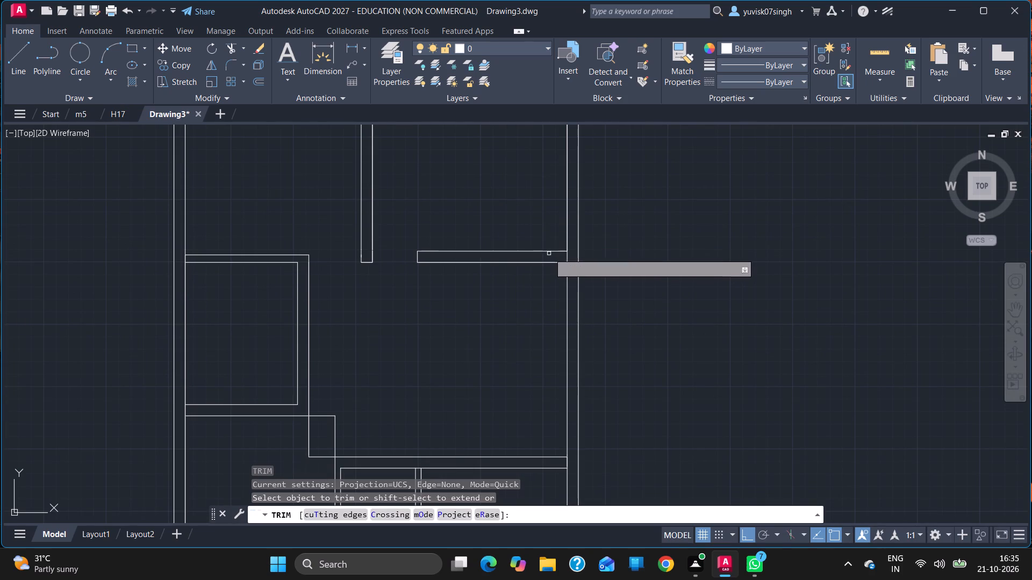
left_click(569, 258)
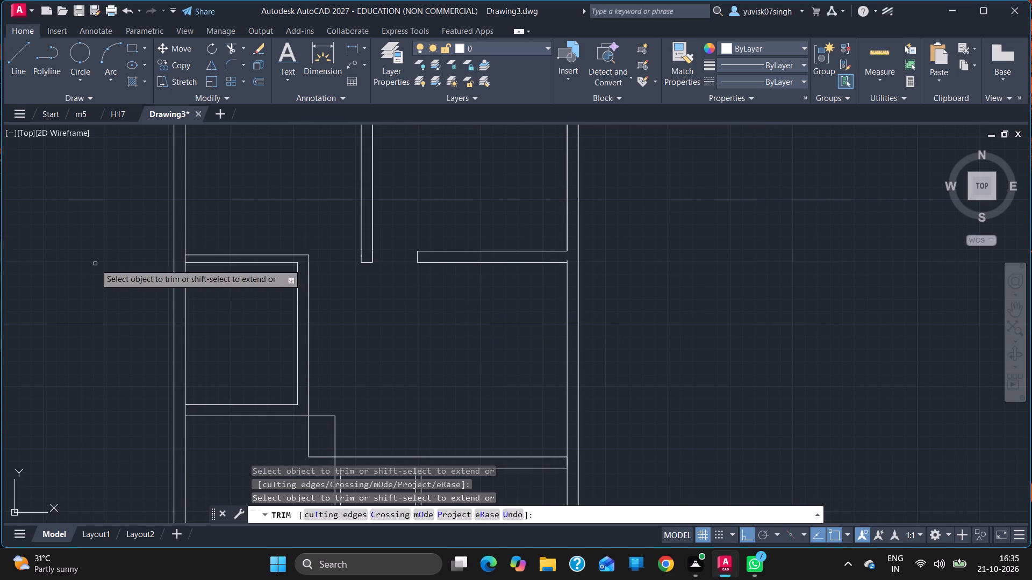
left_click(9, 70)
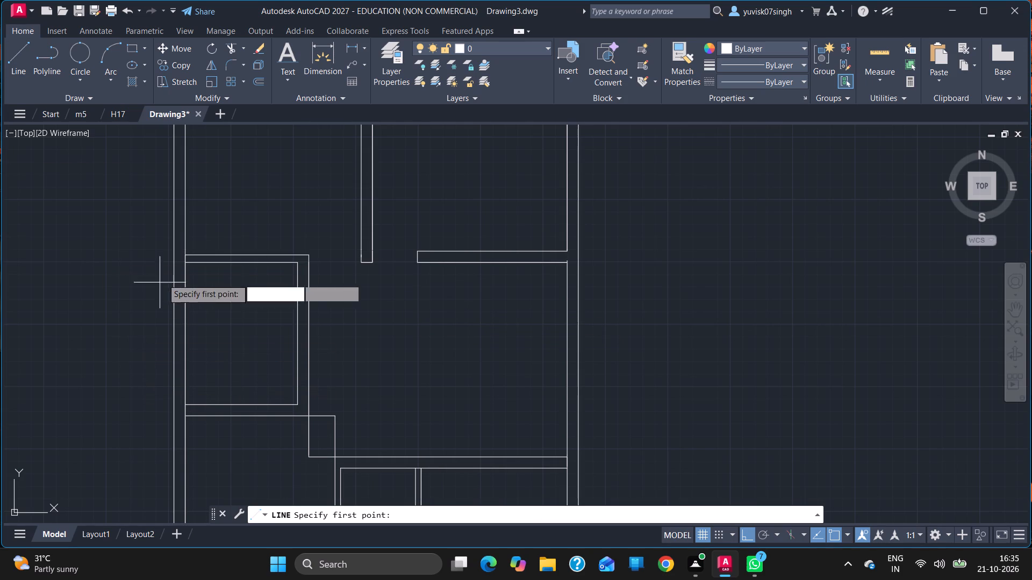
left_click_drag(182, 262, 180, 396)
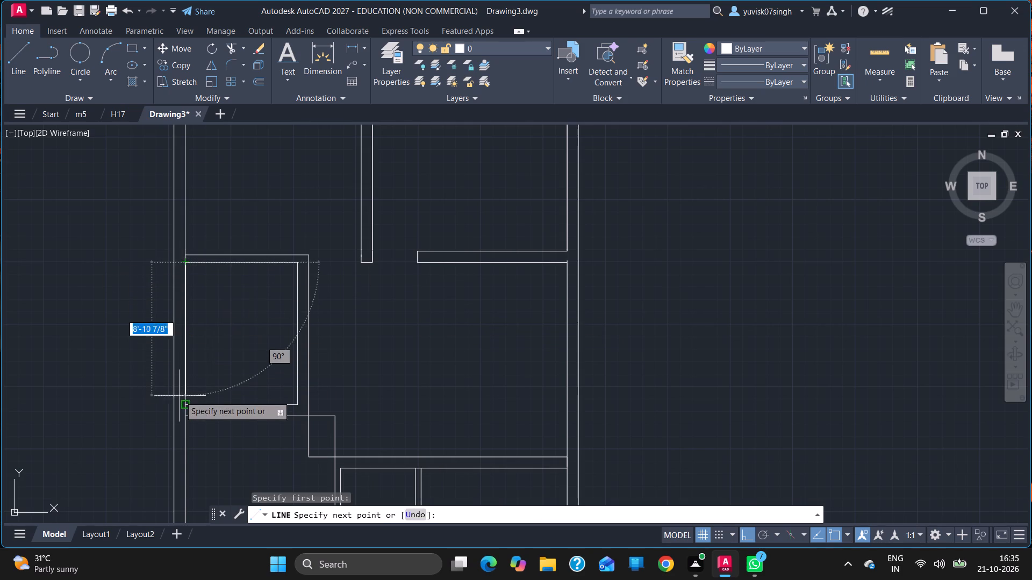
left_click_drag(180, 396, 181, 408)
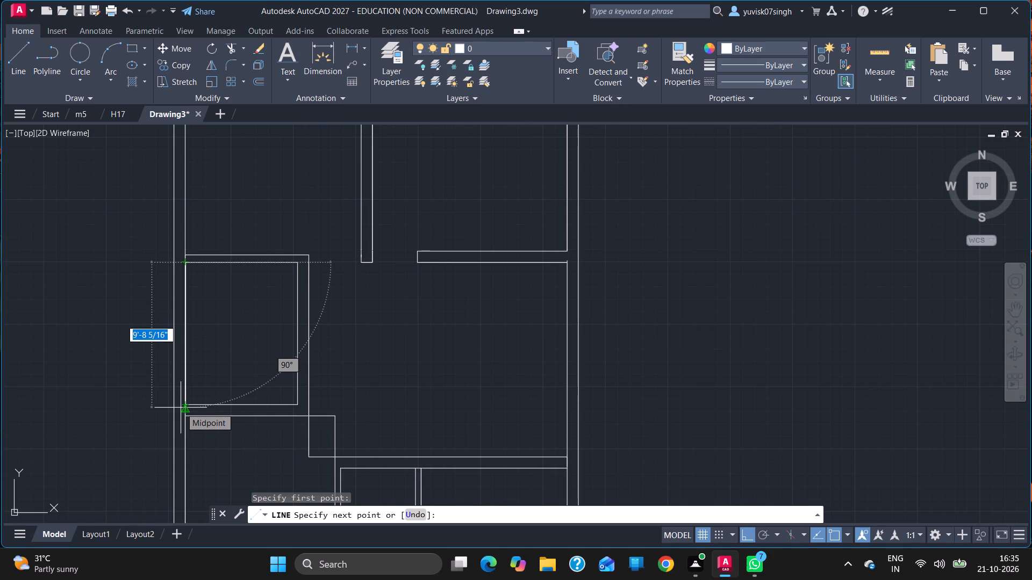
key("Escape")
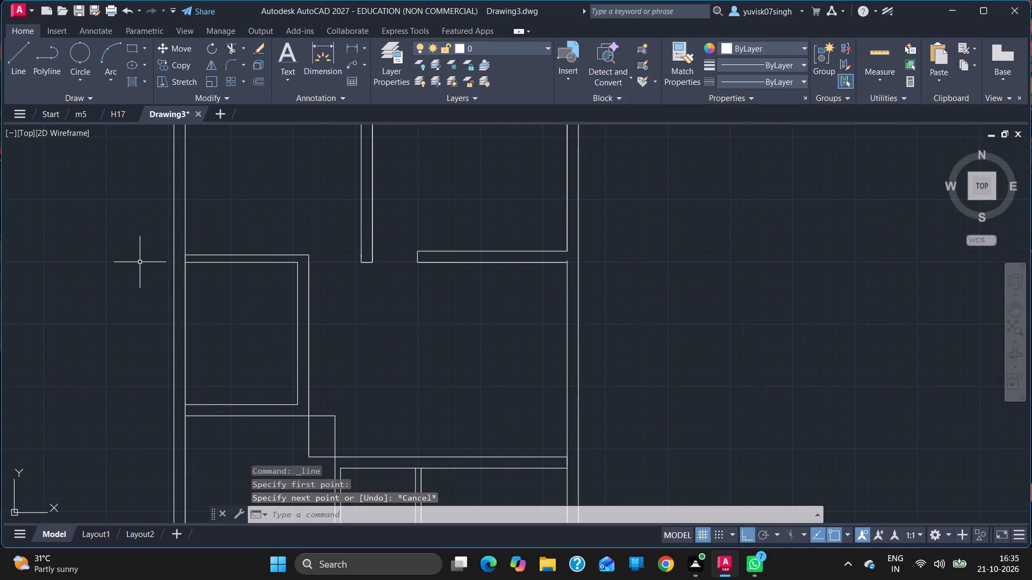
Draw connected lines from the small room's upper inner corner across the wall, 3' down its outer face, and back across to the inner face.
left_click(8, 73)
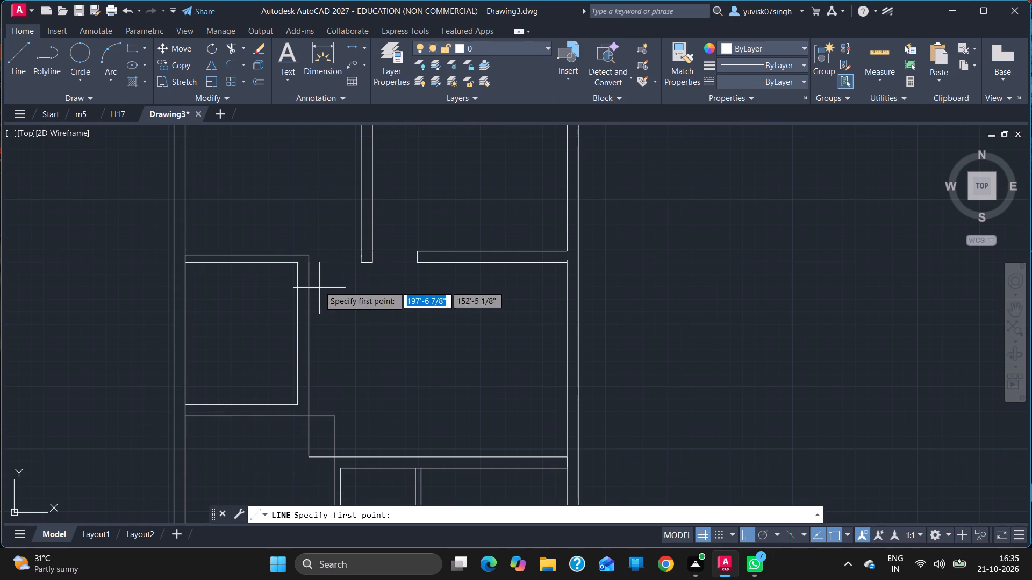
left_click_drag(301, 264, 301, 255)
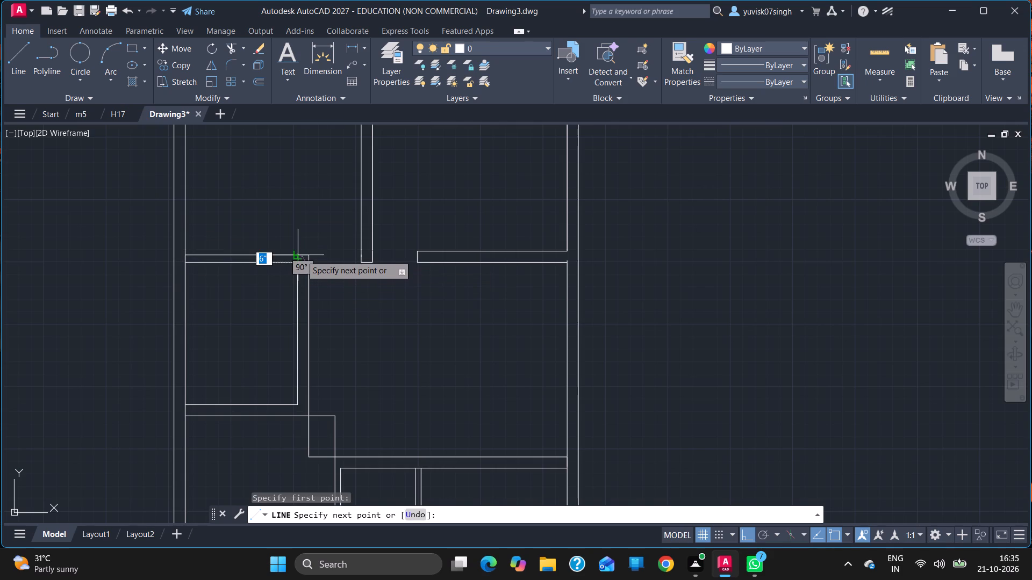
left_click_drag(301, 255, 309, 265)
left_click(309, 265)
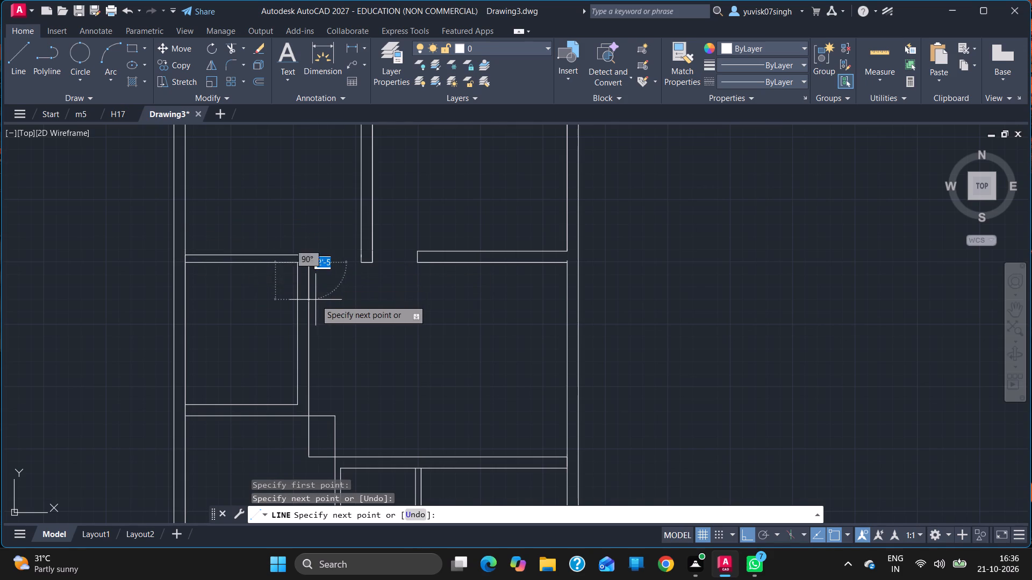
key("3")
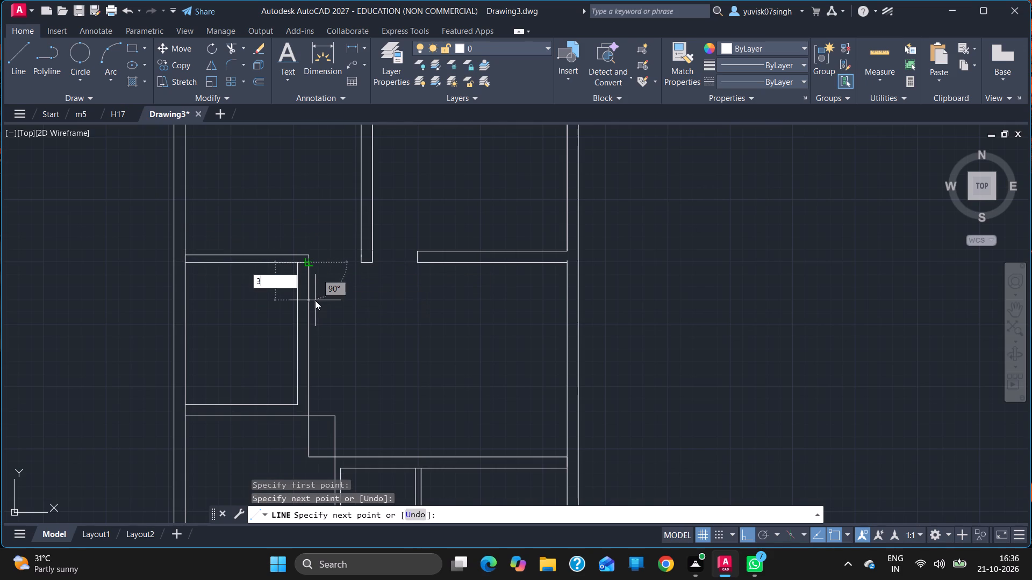
key("apostrophe")
key("Return")
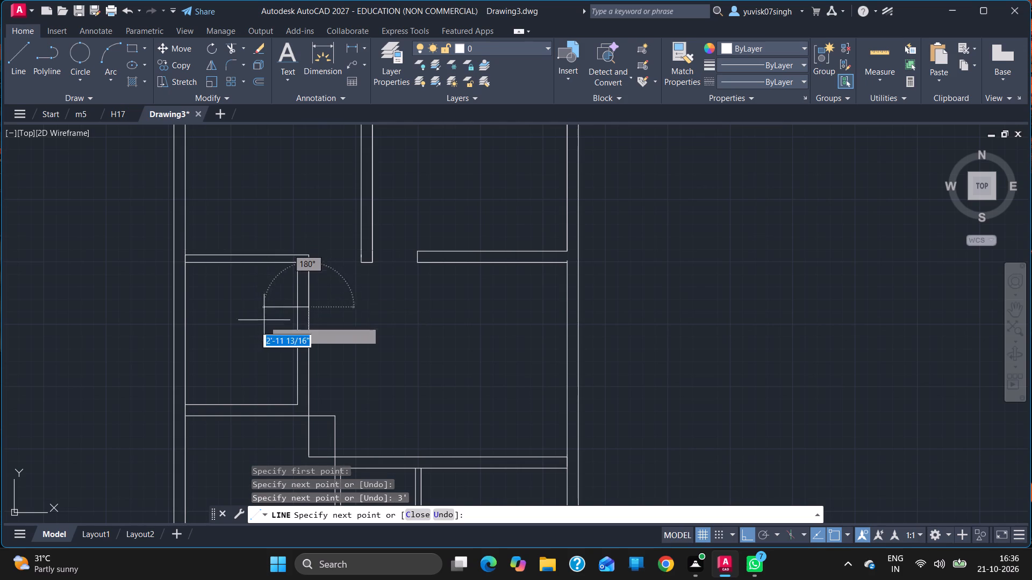
left_click(296, 307)
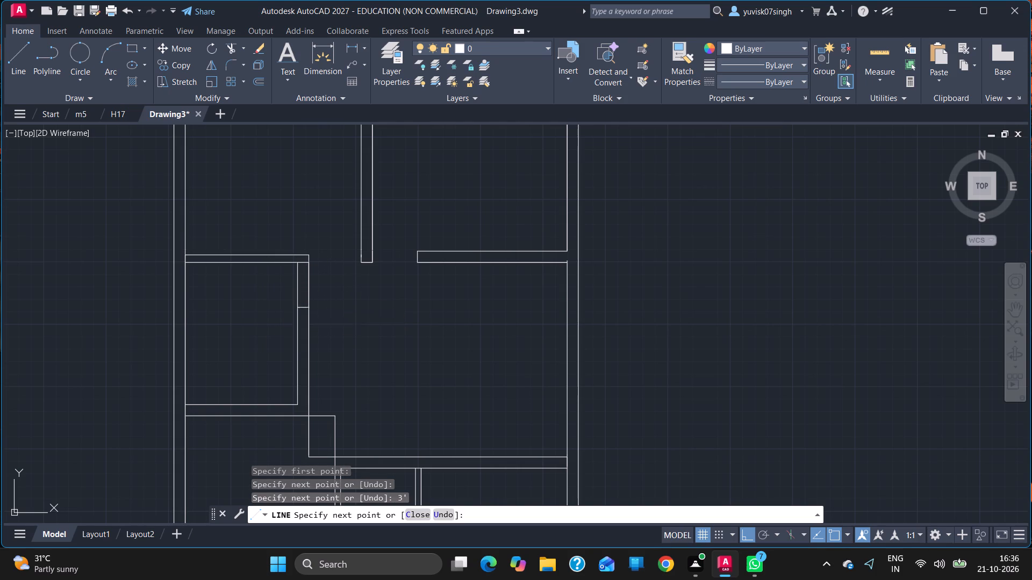
key("Escape")
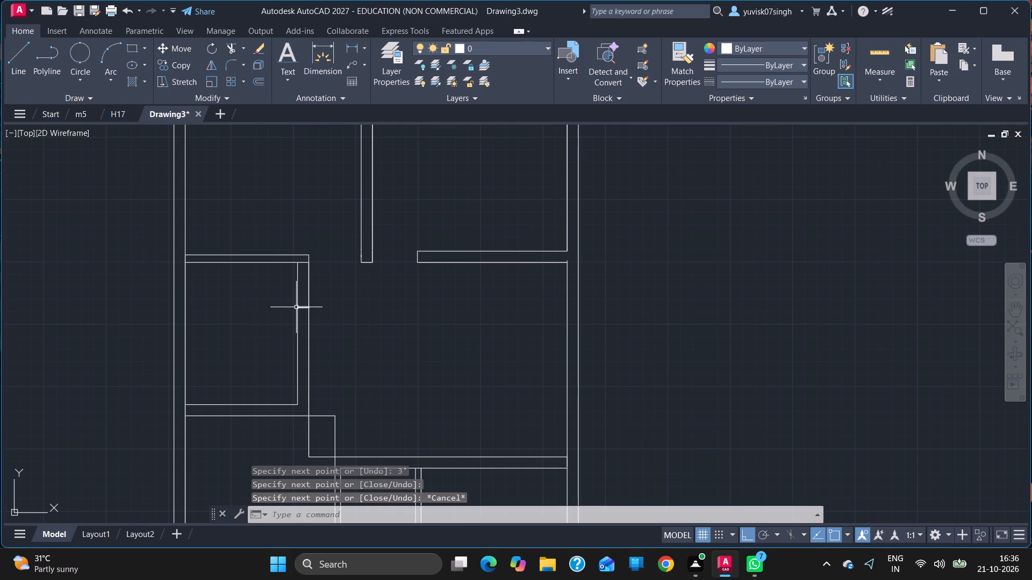
Trim both faces of the small room's vertical wall above the short closing line to cut a 3' door opening.
type("TR")
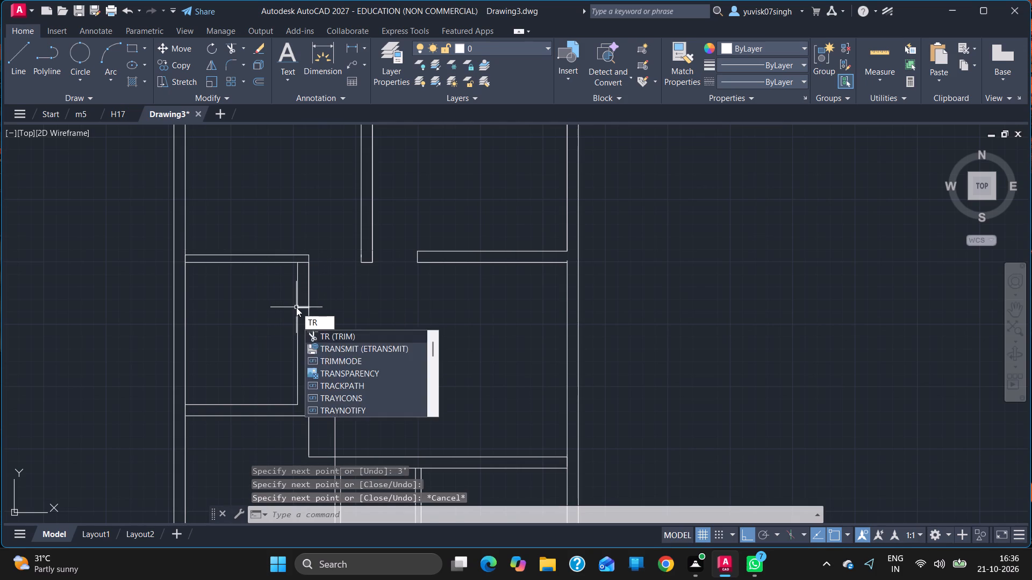
key("Return")
left_click_drag(284, 289, 376, 269)
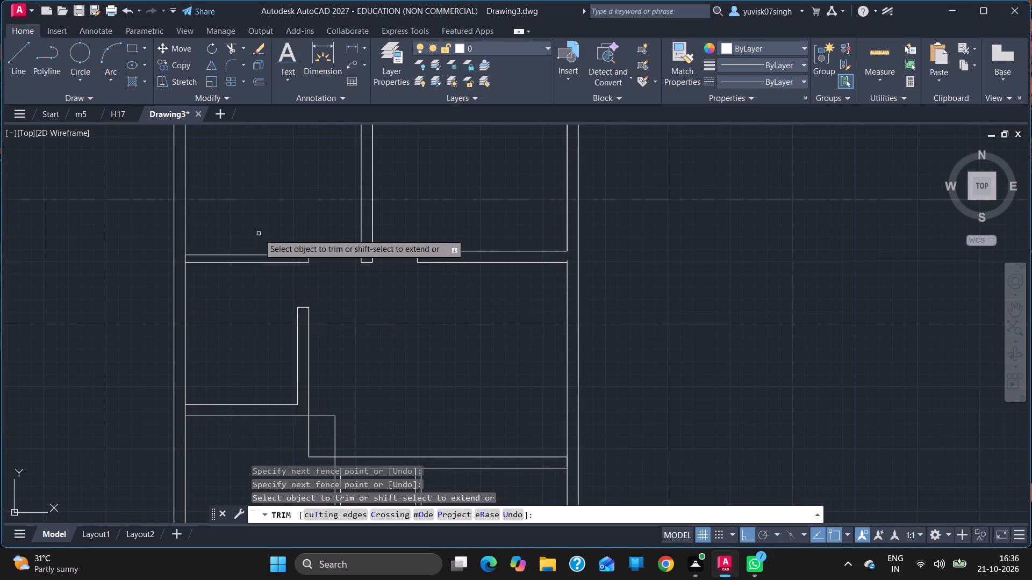
Draw lines 1' up and 1' sideways from the small room's lower outer wall intersection, and join their ends with a diagonal.
left_click(28, 66)
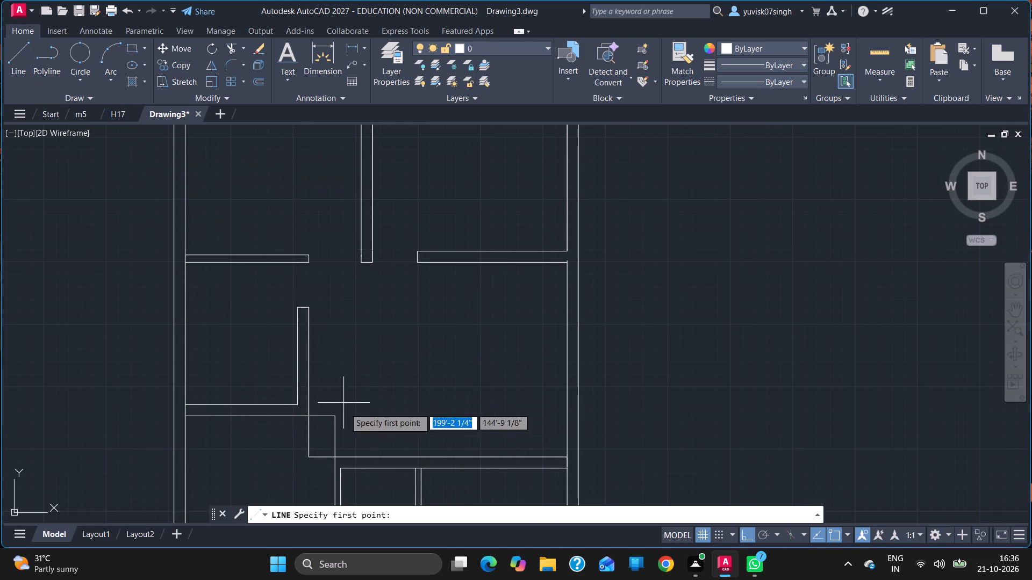
left_click(308, 415)
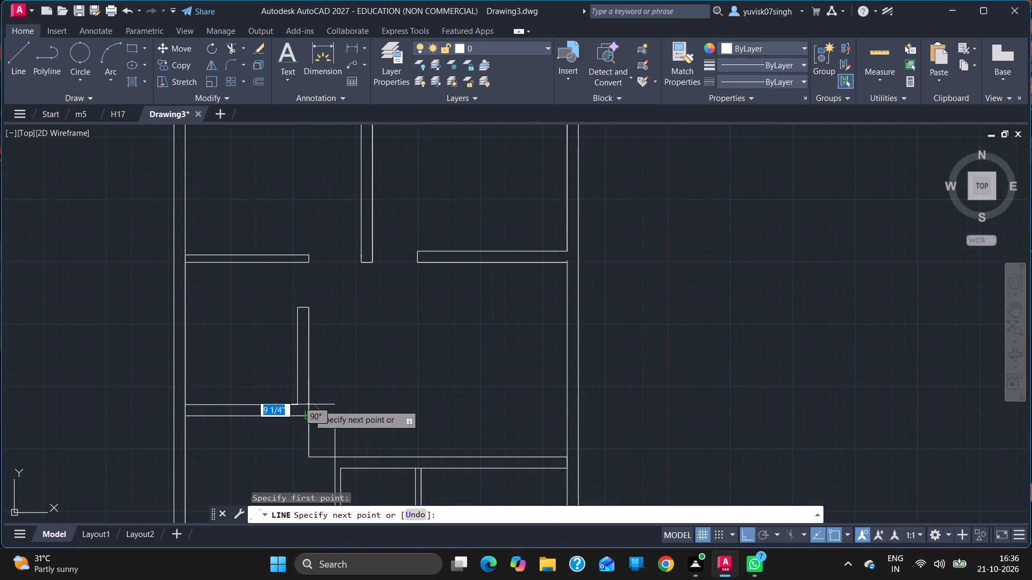
key("1")
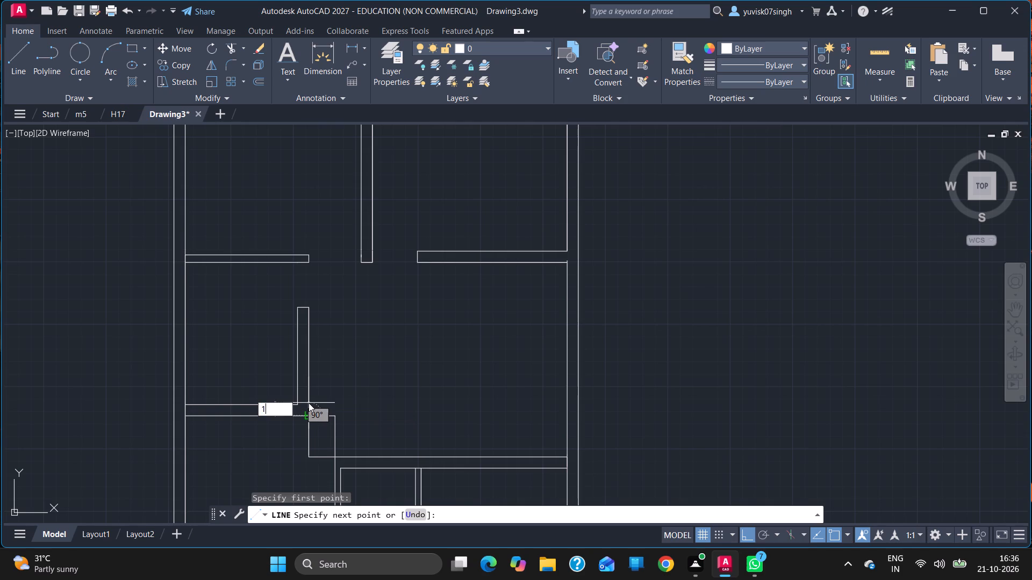
key("apostrophe")
key("Return")
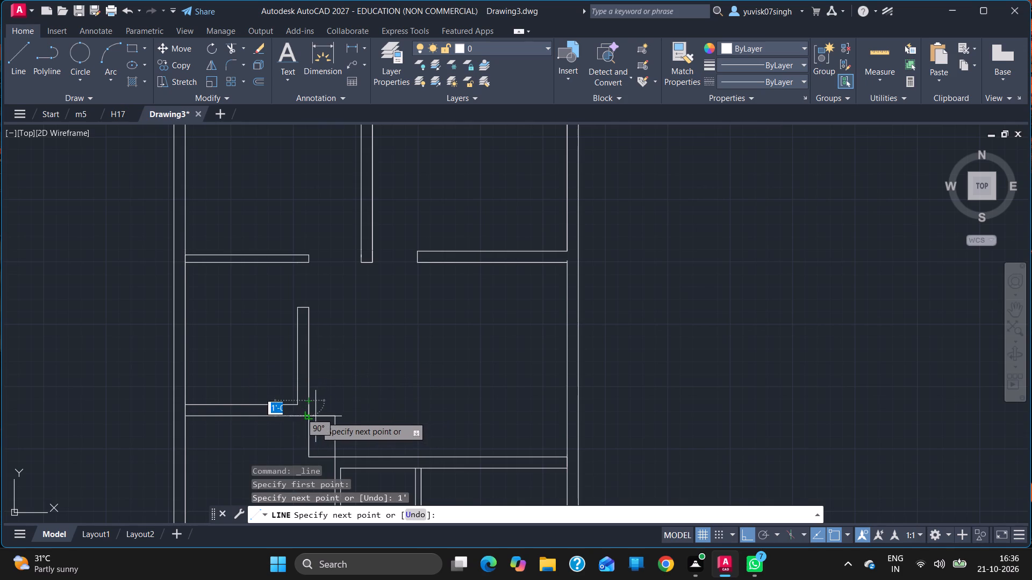
left_click_drag(310, 416, 290, 415)
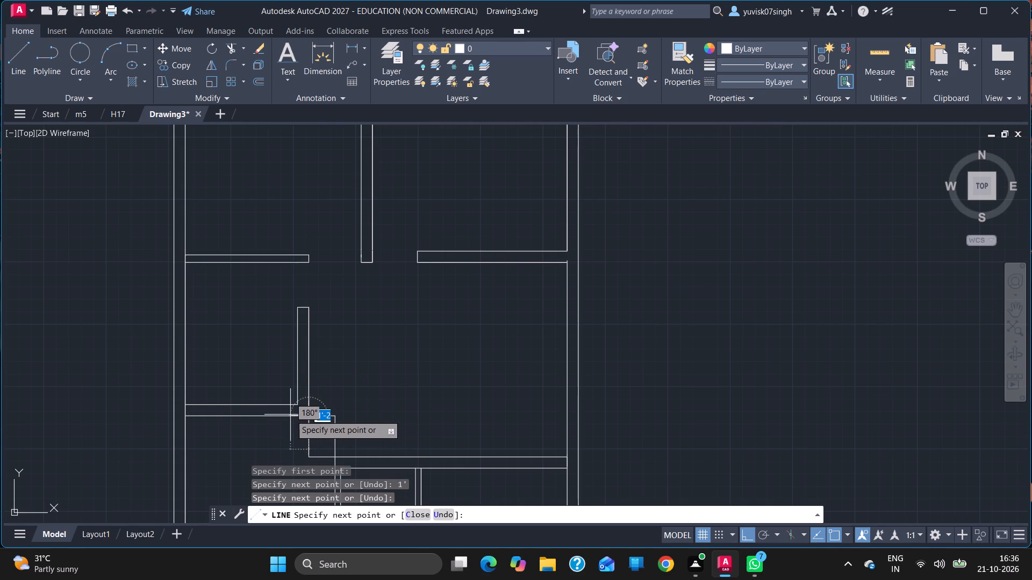
key("1")
key("apostrophe")
key("Return")
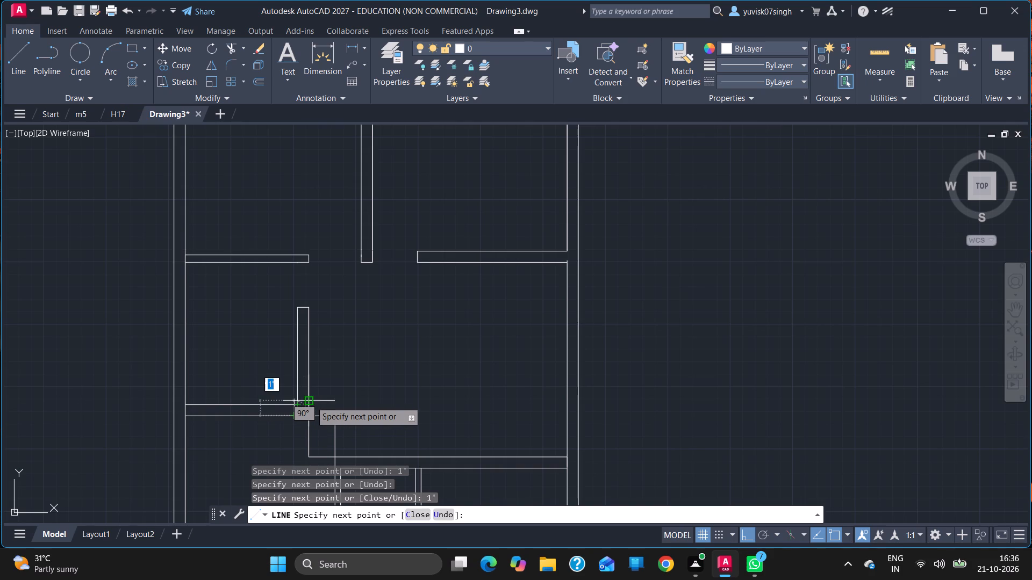
left_click(311, 401)
key("Escape")
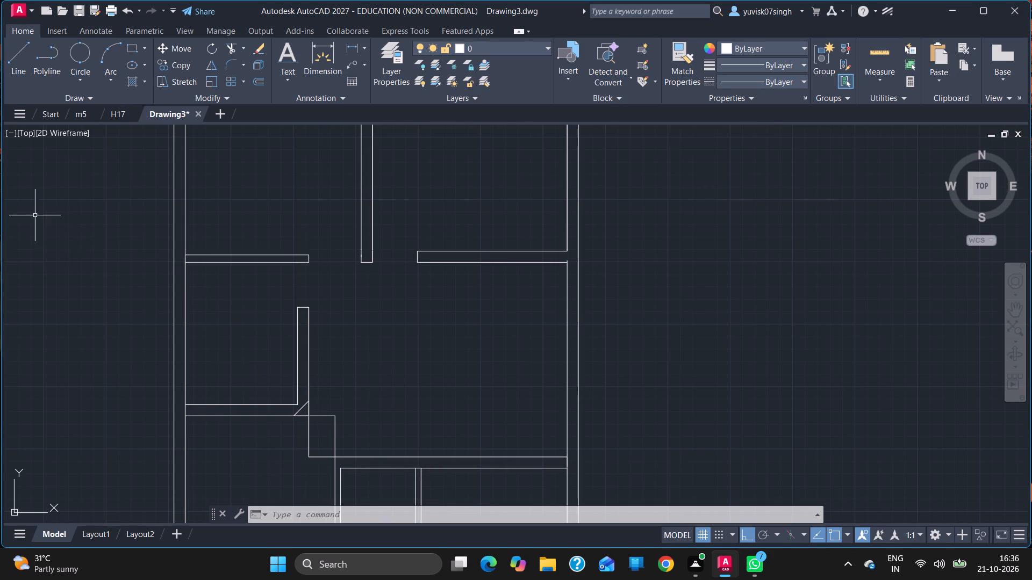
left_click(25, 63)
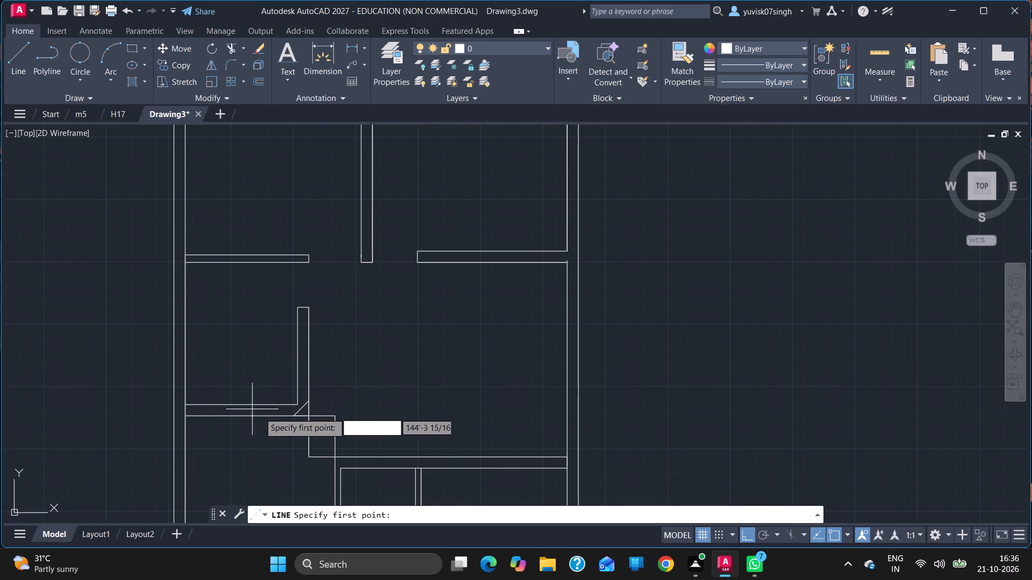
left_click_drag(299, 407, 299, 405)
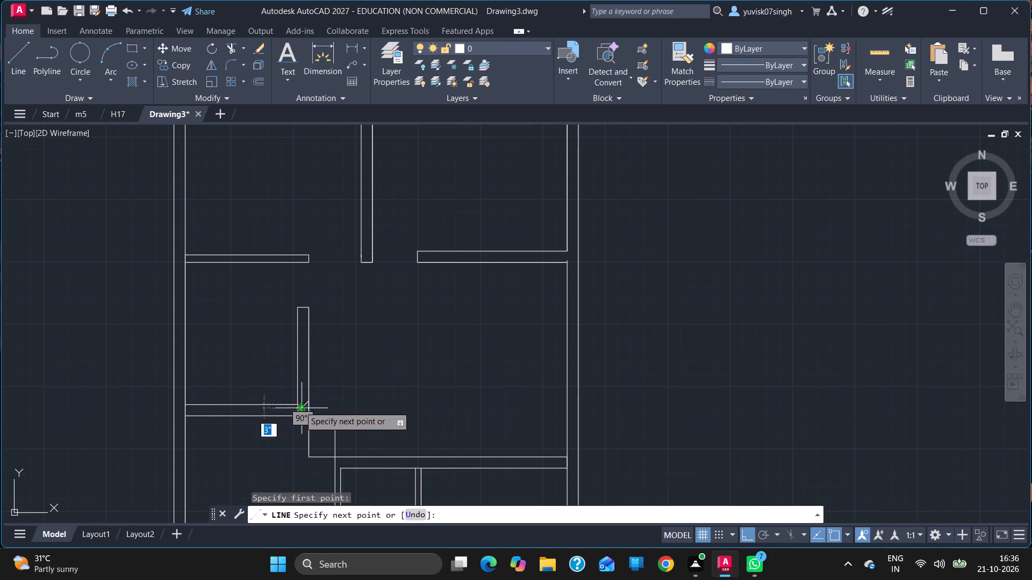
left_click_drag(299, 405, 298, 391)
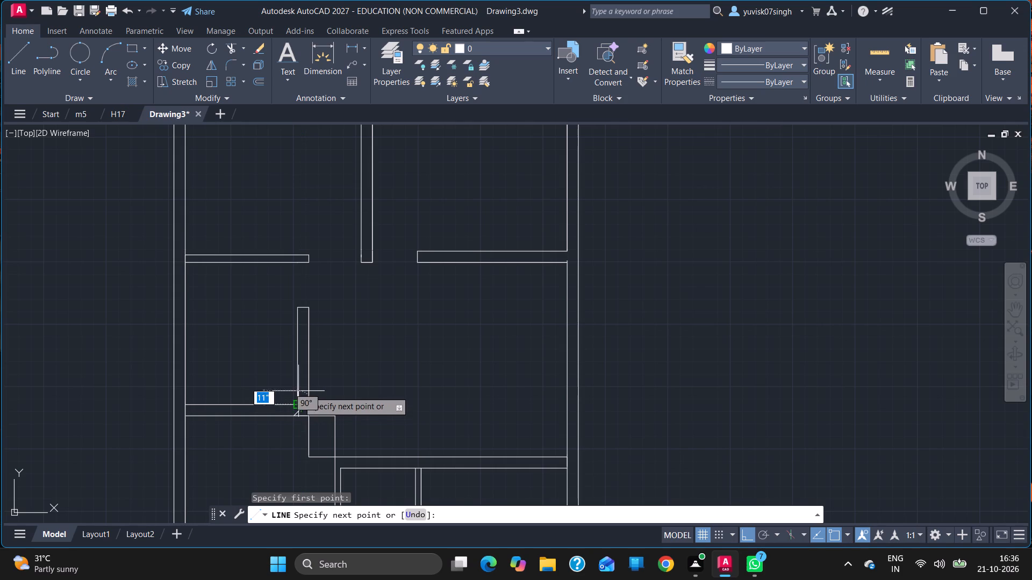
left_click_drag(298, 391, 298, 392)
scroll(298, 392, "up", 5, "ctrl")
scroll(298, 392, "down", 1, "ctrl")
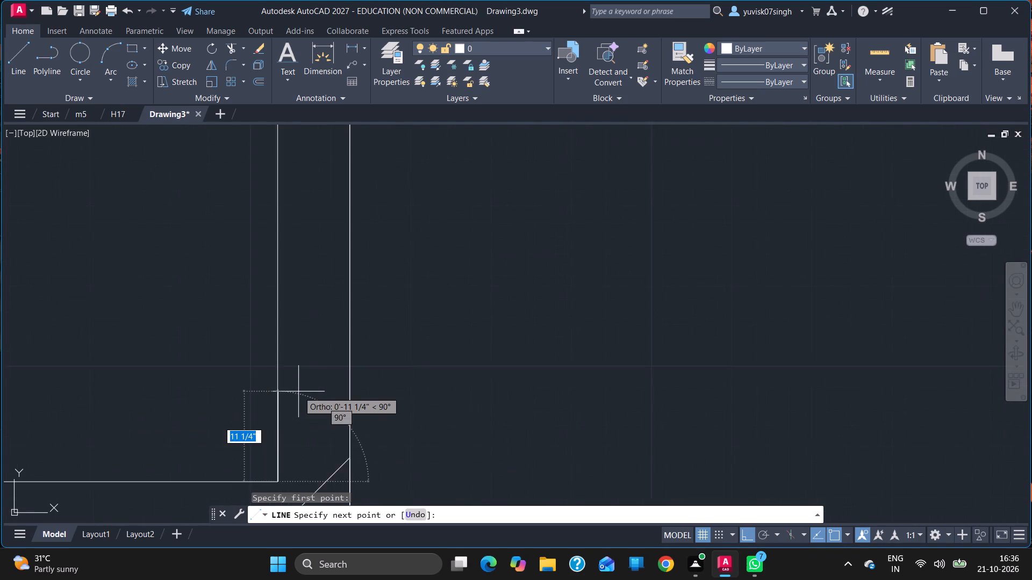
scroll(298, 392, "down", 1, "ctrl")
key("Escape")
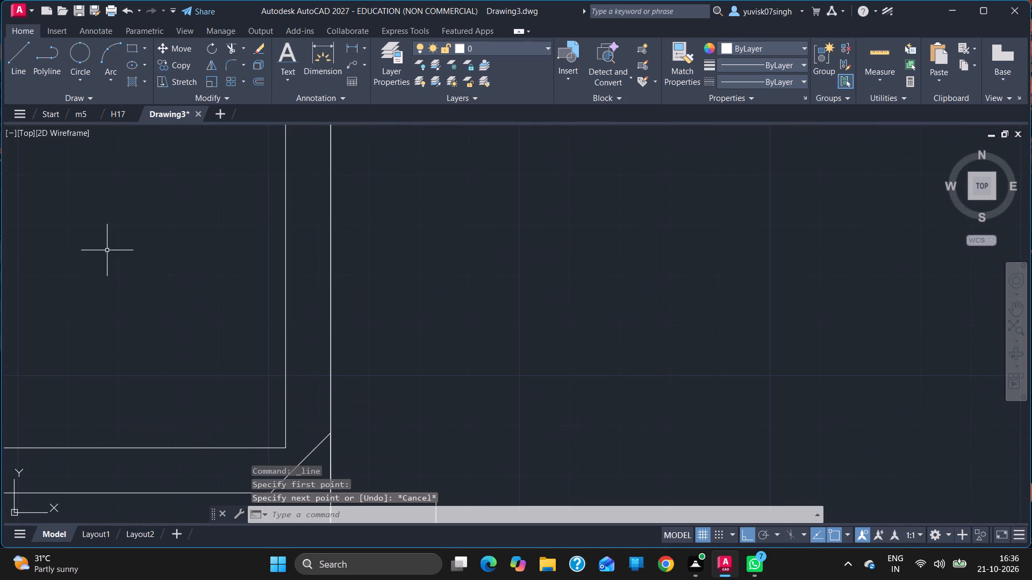
With Ortho off, draw a 45° line about 1'-0 3/4" long from the corner diagonal's upper end to the vertical wall's inner face.
left_click(8, 62)
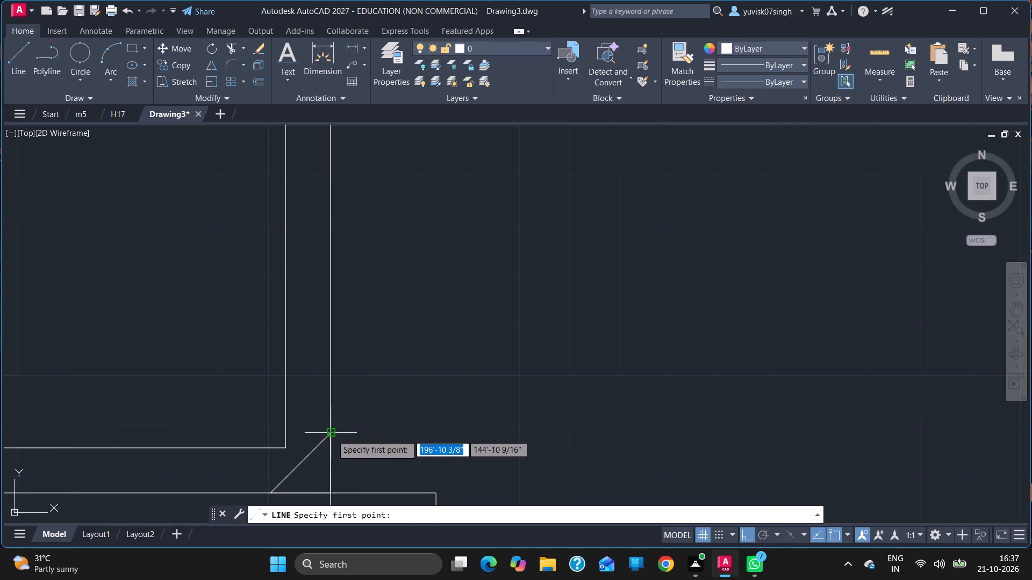
left_click(332, 434)
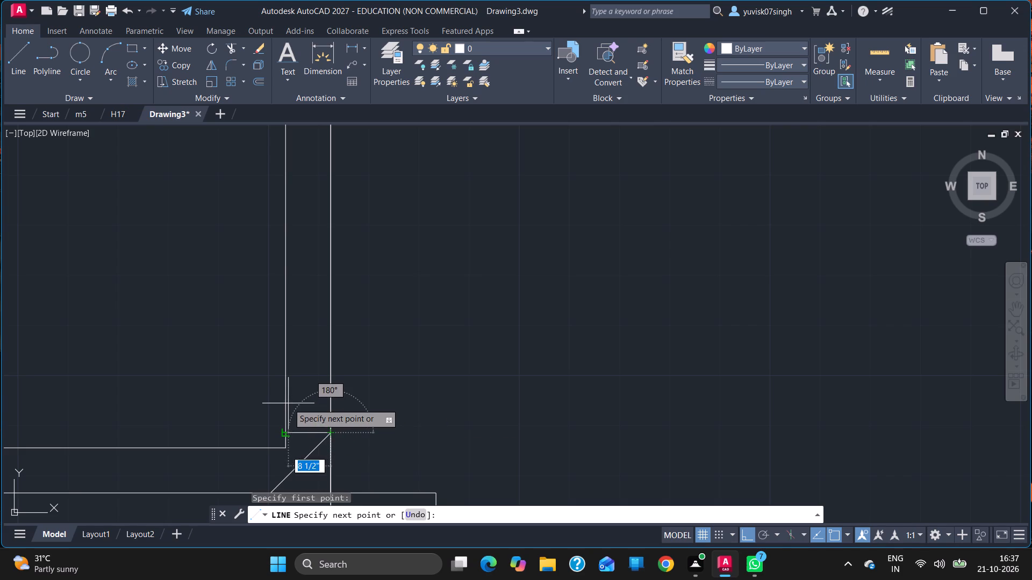
left_click(755, 533)
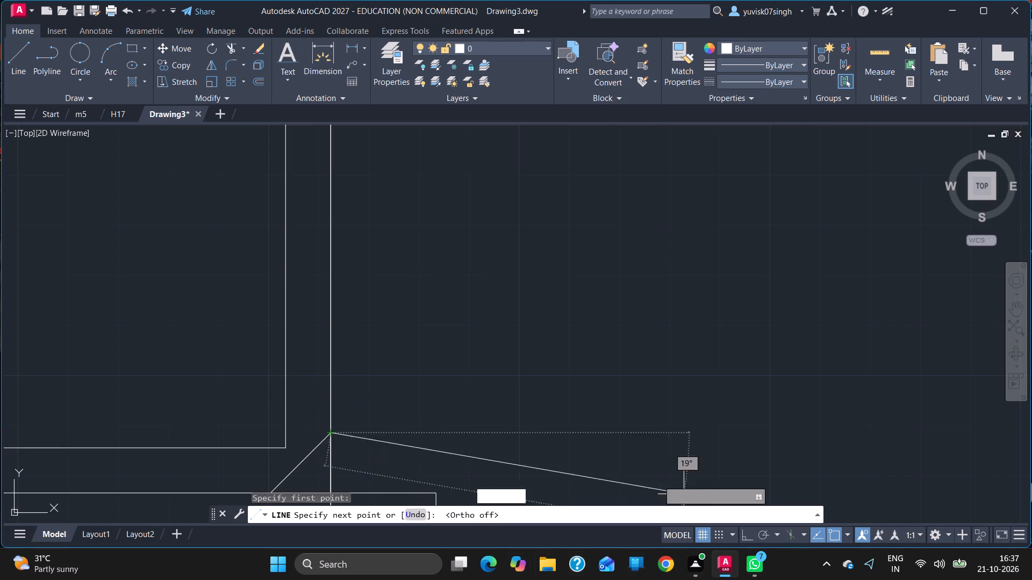
left_click(286, 389)
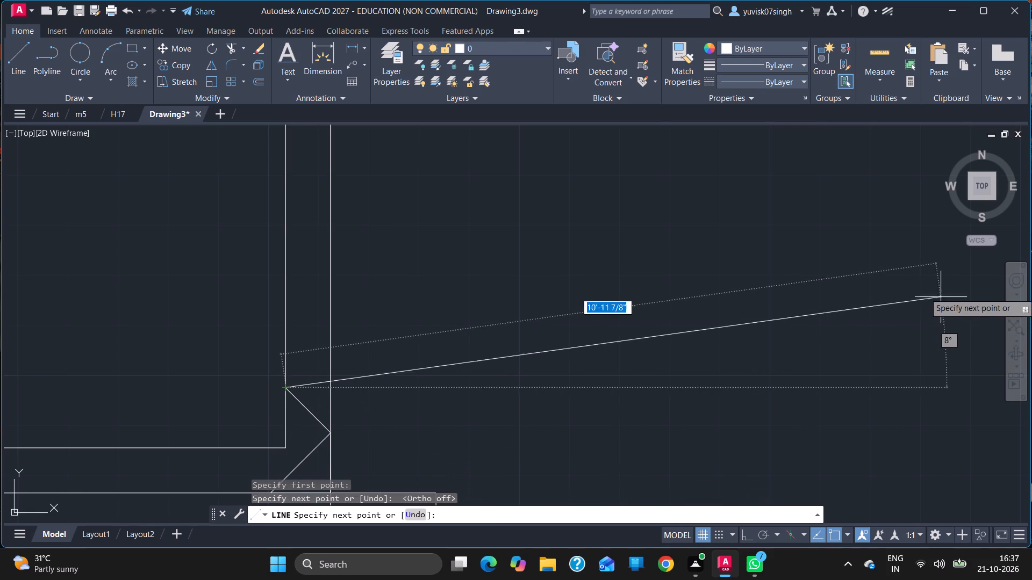
Continue the line back down at 45° for about 2'-5 1/2", past the diagonal's upper end, to the extended lower face of the horizontal wall.
left_click(1010, 315)
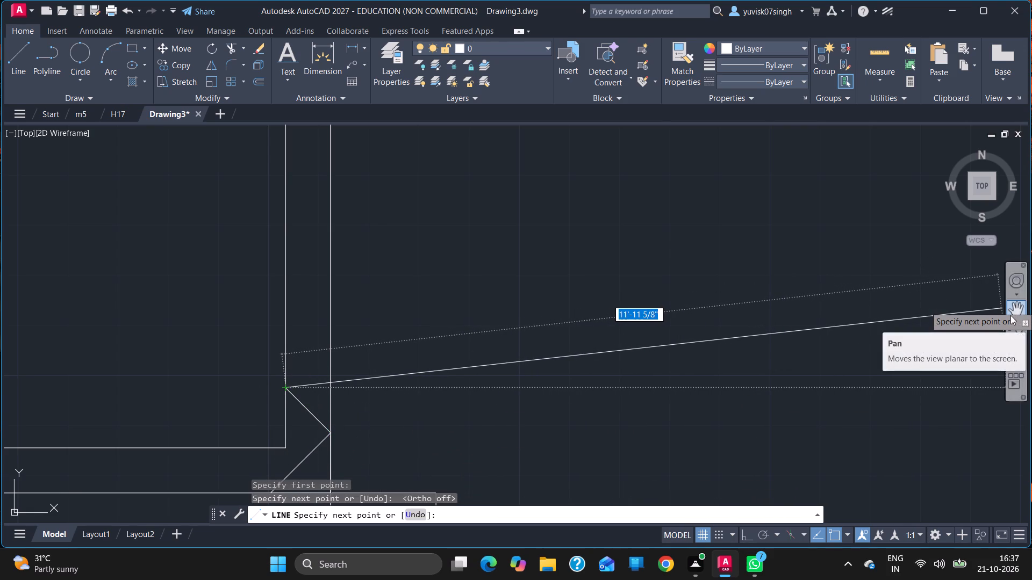
left_click(1012, 308)
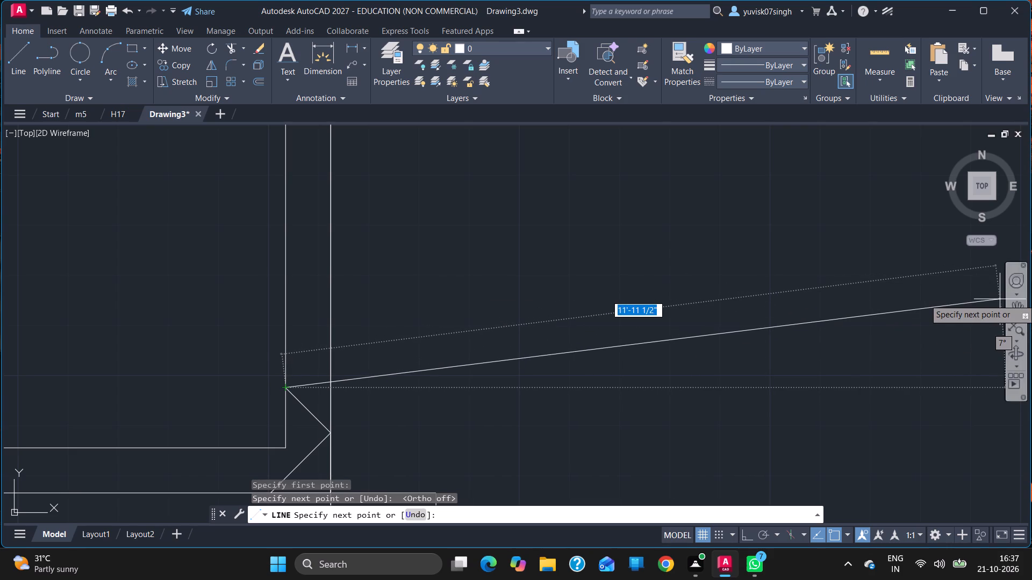
left_click(1016, 307)
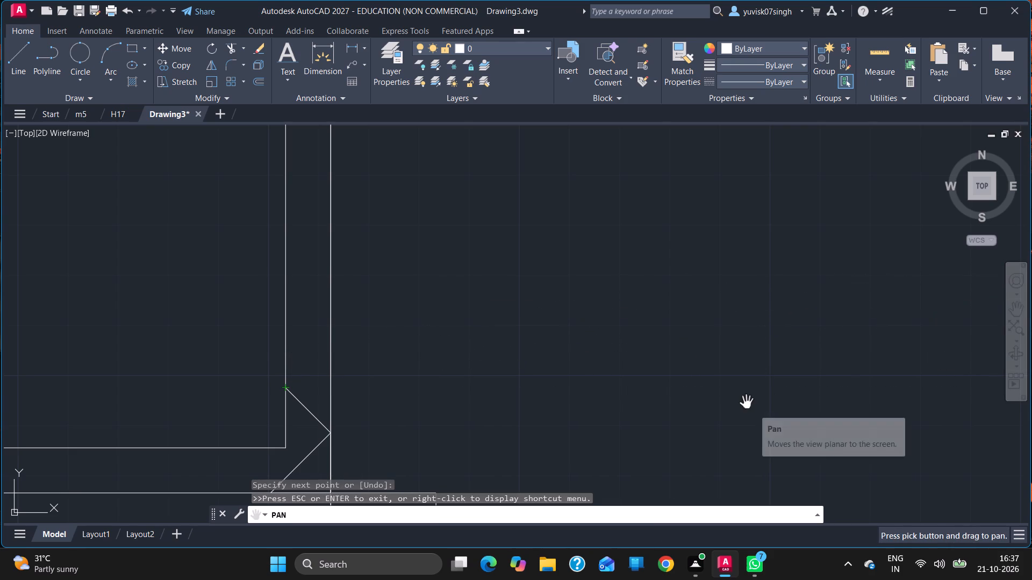
left_click(747, 403)
scroll(677, 301, "down", 1, "ctrl")
left_click_drag(622, 352, 613, 329)
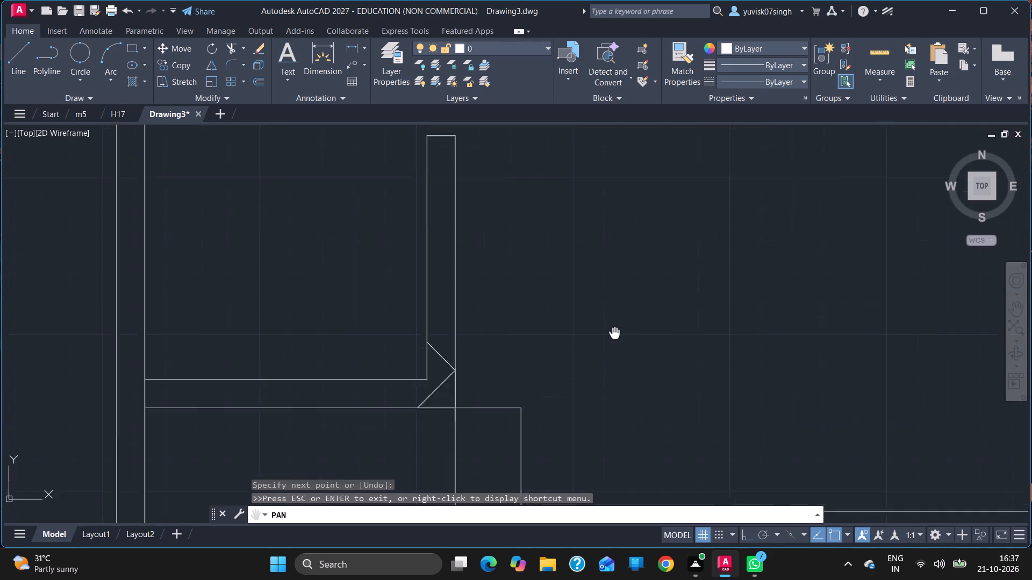
left_click_drag(613, 329, 606, 253)
key("Escape")
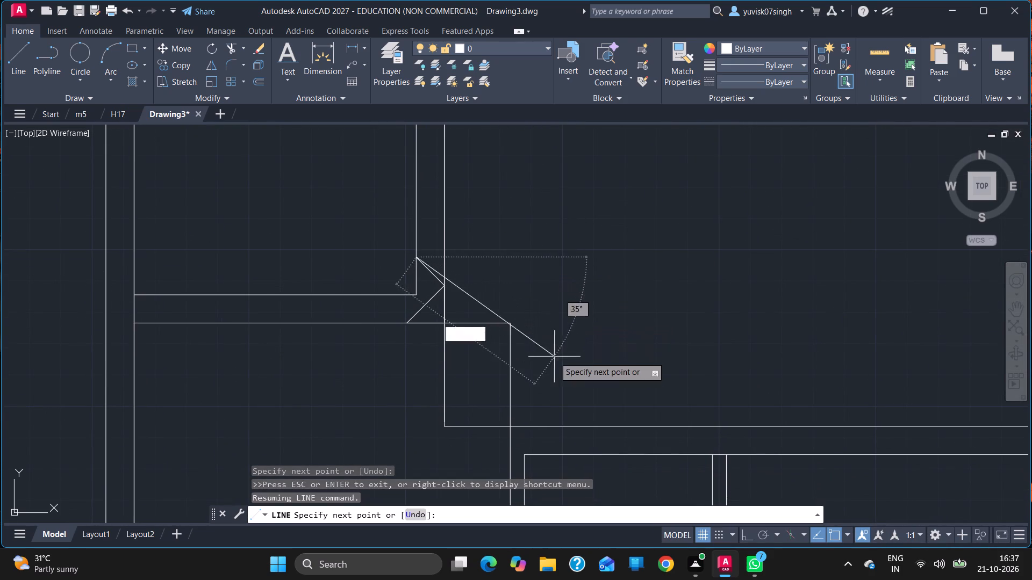
left_click(582, 426)
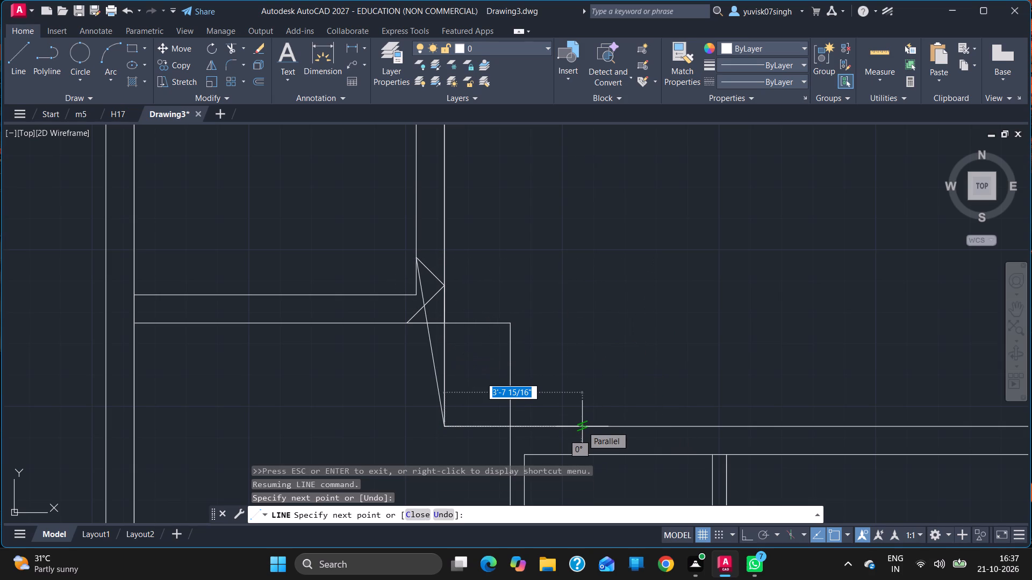
key("ctrl+z")
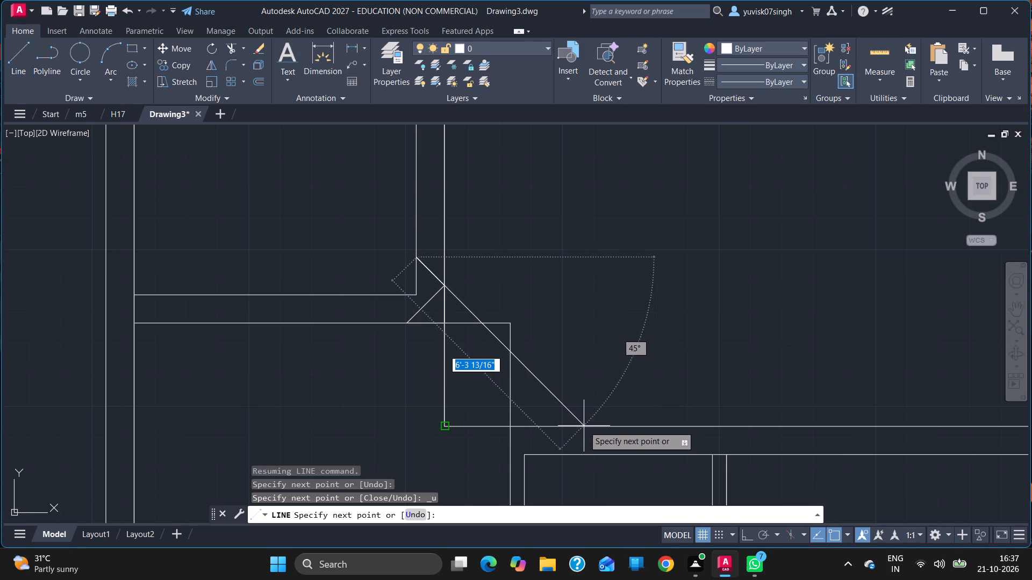
left_click(834, 536)
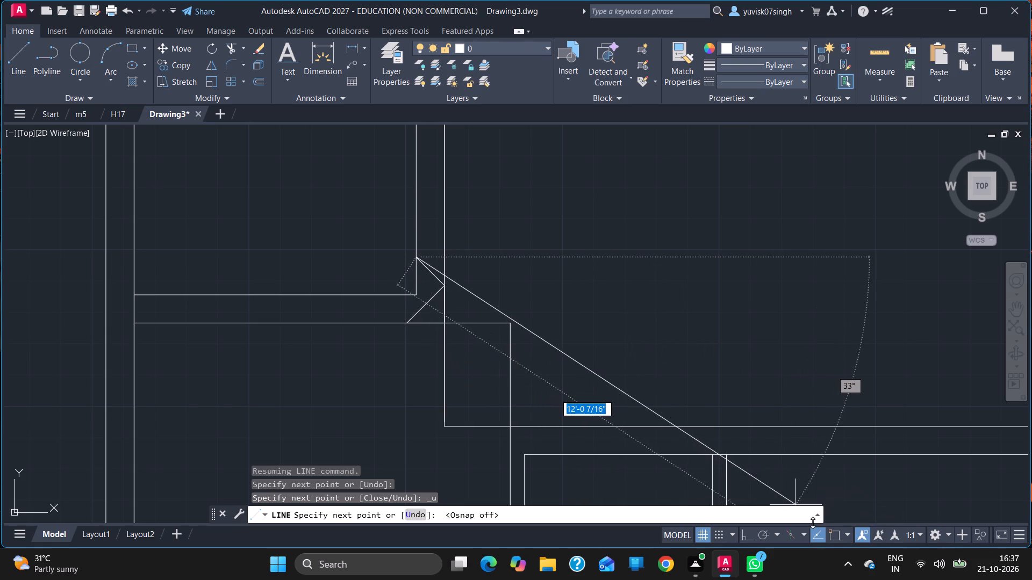
left_click(832, 538)
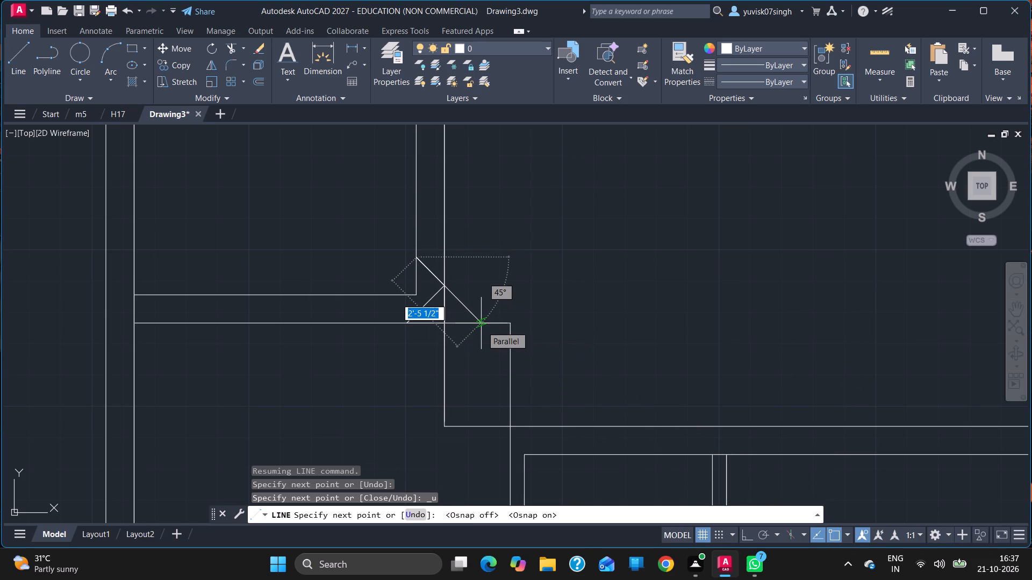
left_click(482, 326)
key("Escape")
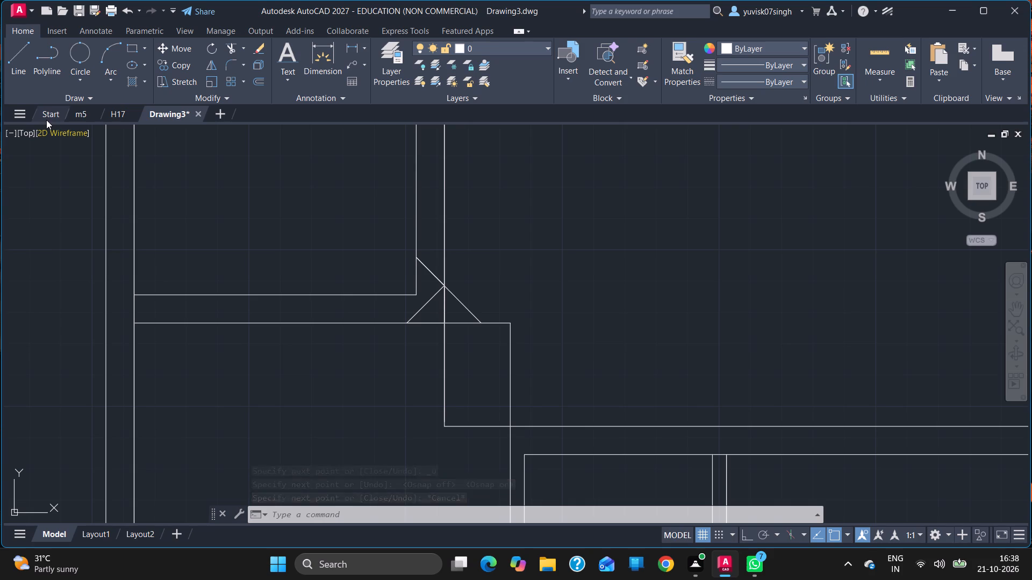
Draw a 45° line from the corner diagonal's lower end to the horizontal wall's inner face, then back down to the vertical outer-face line.
left_click(13, 60)
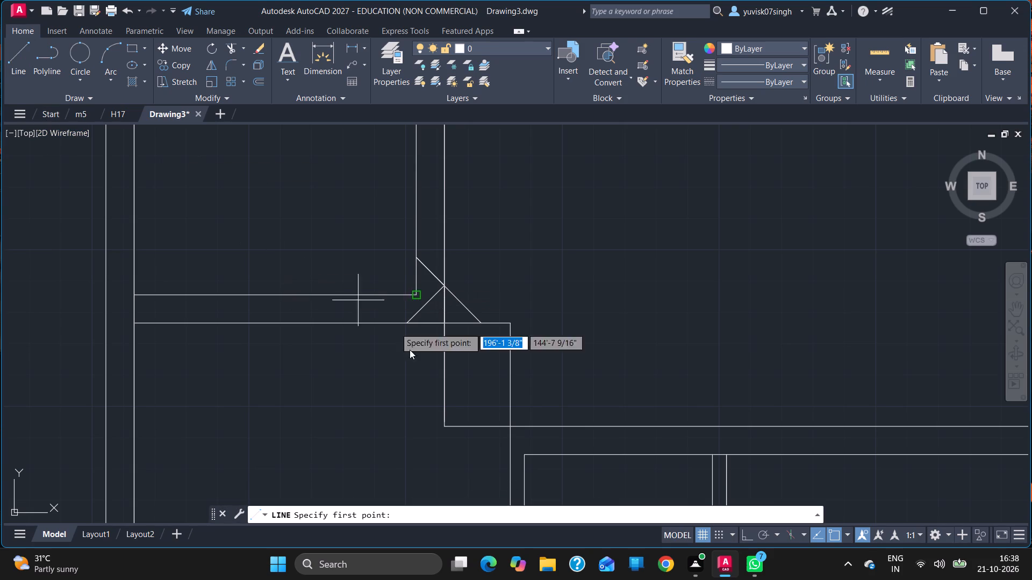
left_click_drag(408, 324, 381, 289)
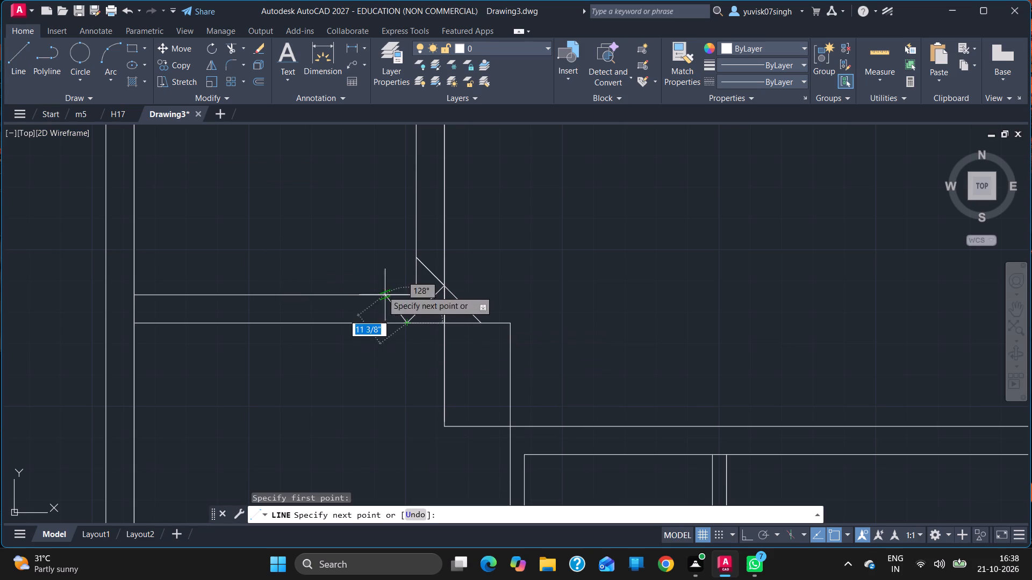
left_click_drag(381, 289, 379, 294)
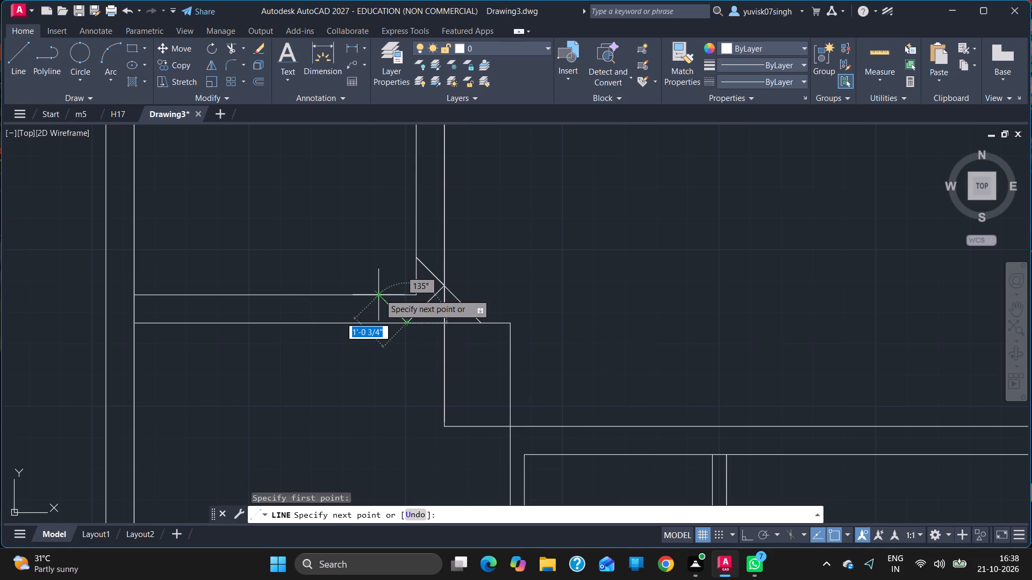
left_click_drag(379, 294, 381, 293)
left_click(381, 293)
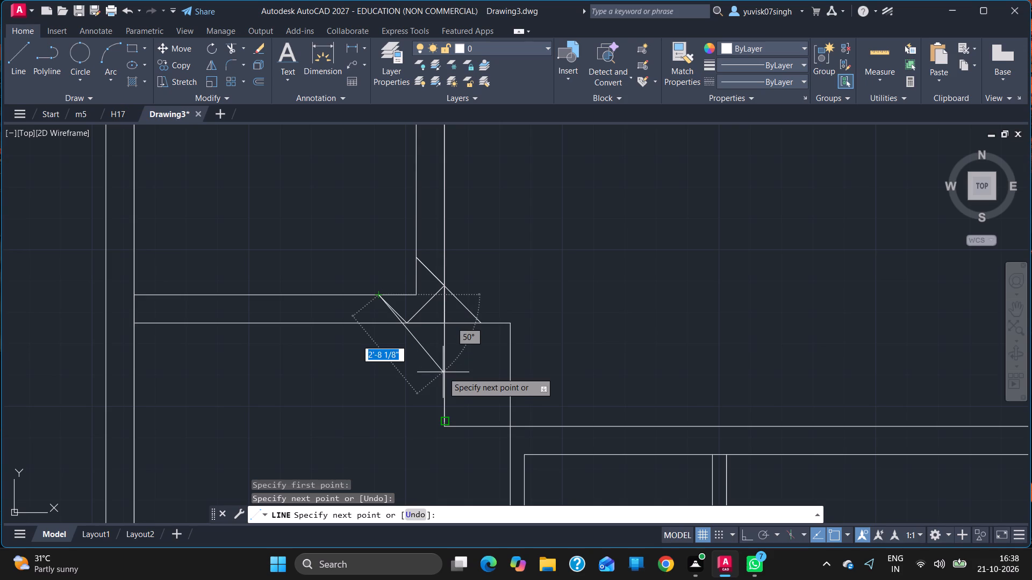
left_click(445, 357)
key("Escape")
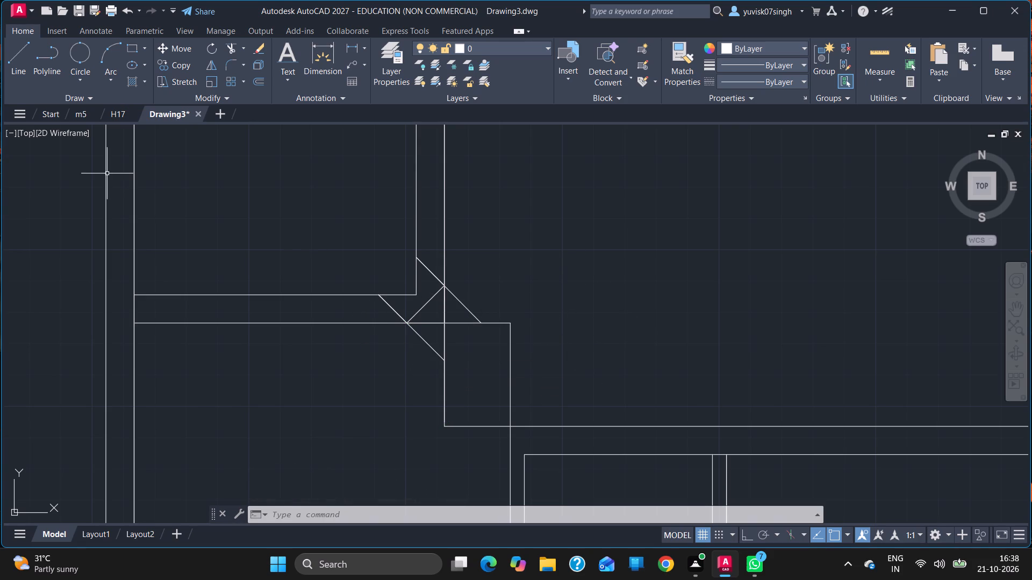
Join the lower ends of the two long diagonals with a line to close the diamond around the outer wall intersection.
left_click(9, 64)
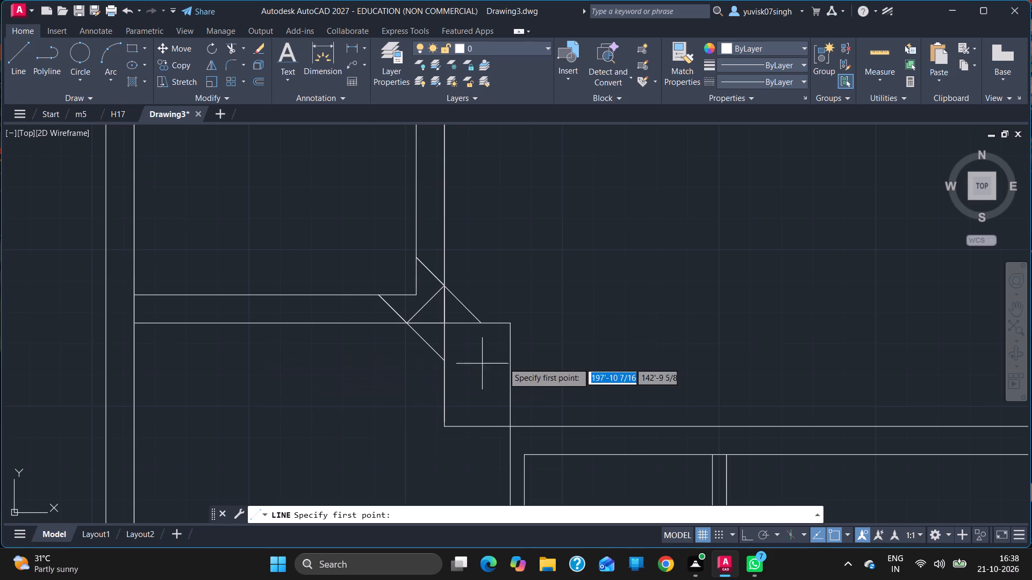
left_click_drag(441, 360, 482, 317)
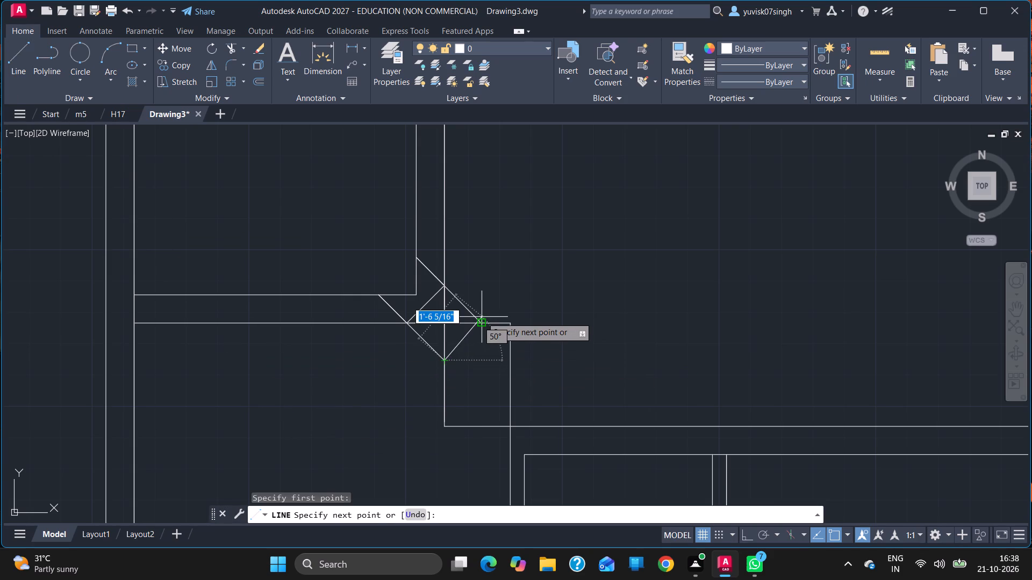
left_click_drag(482, 317, 478, 327)
left_click(478, 327)
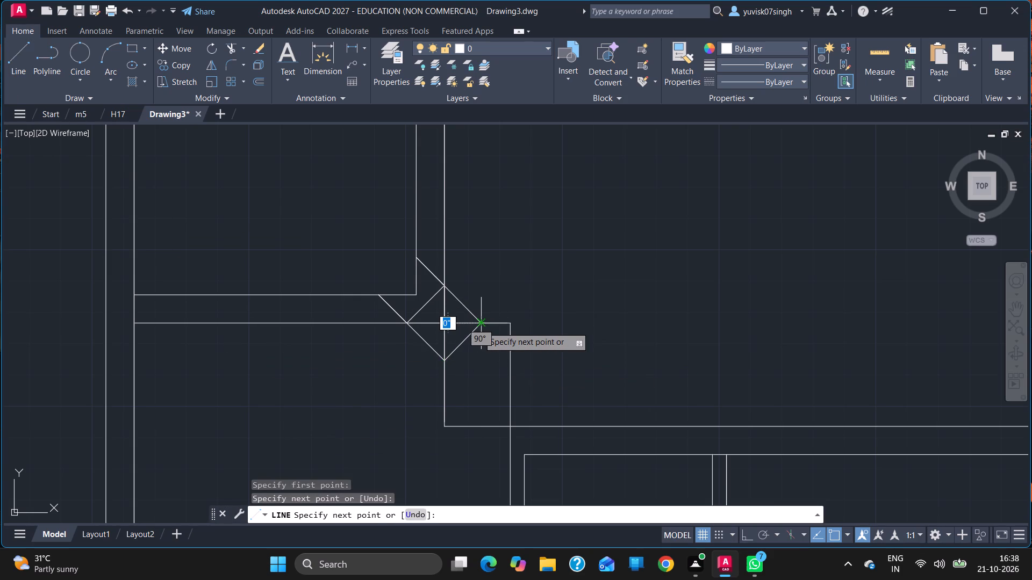
key("Escape")
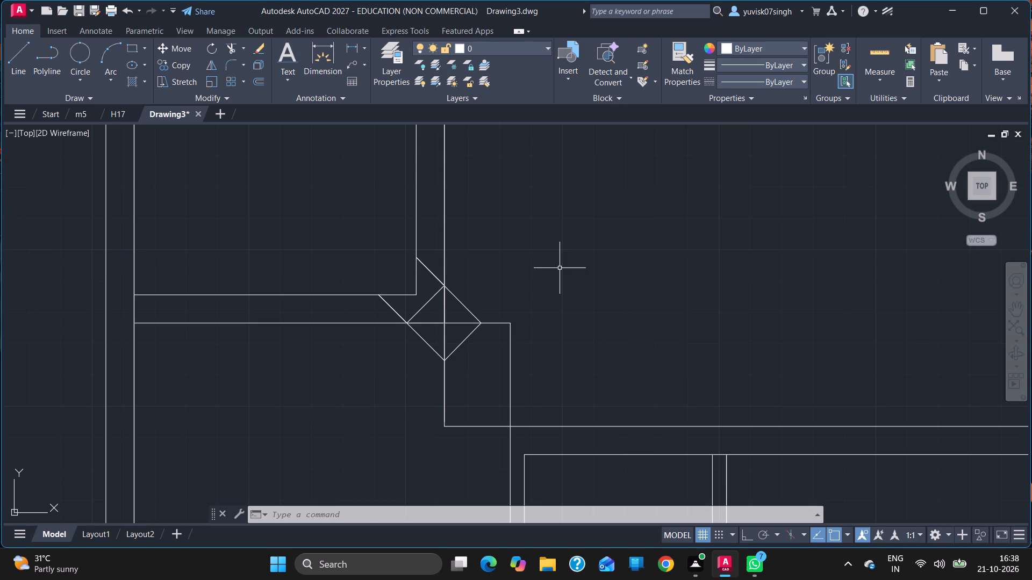
Draw lines 2" up and 2" sideways from the small room's lower inner corner, and join their ends with a diagonal.
left_click(10, 58)
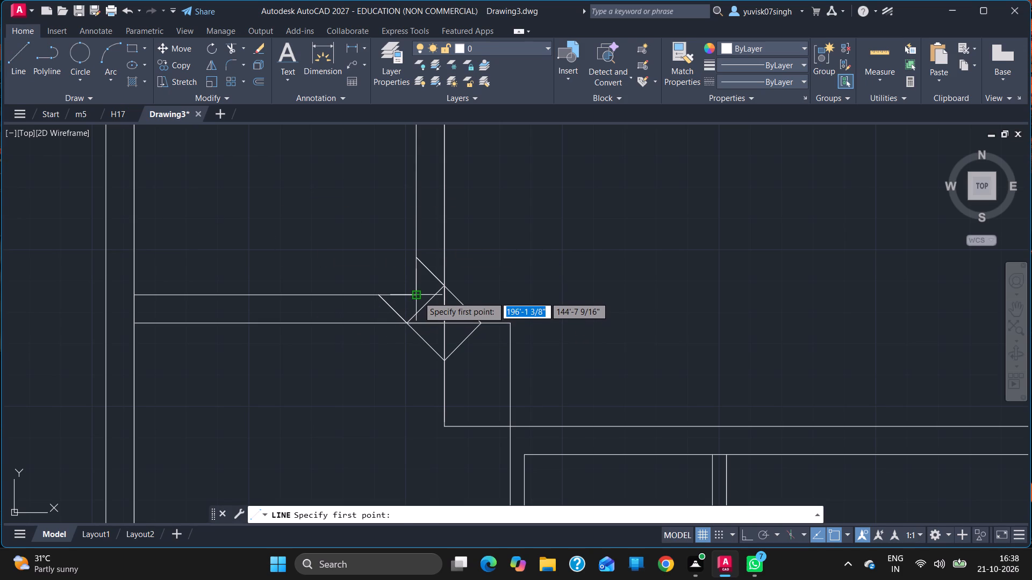
left_click_drag(418, 296, 418, 287)
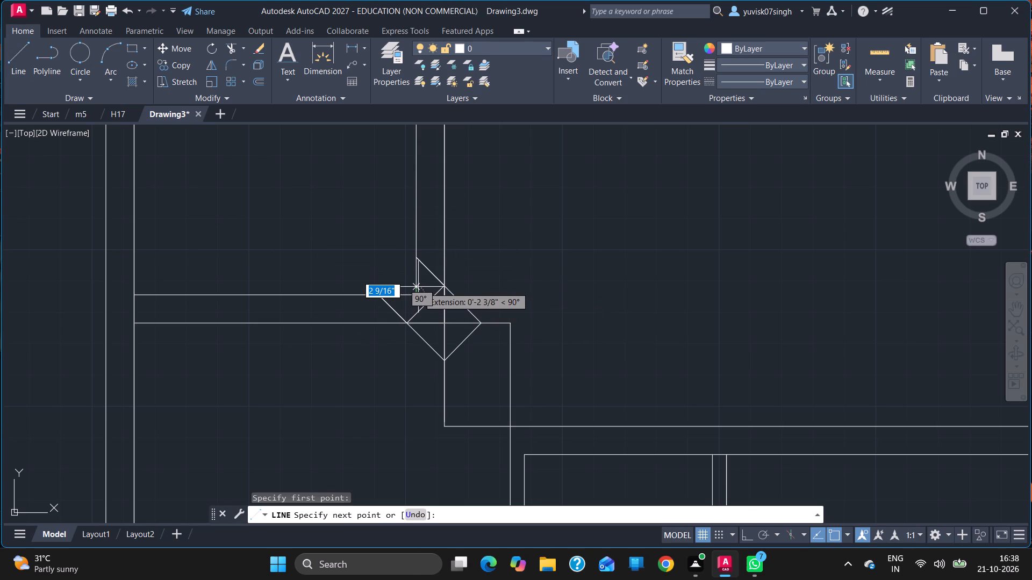
key("2")
key("Return")
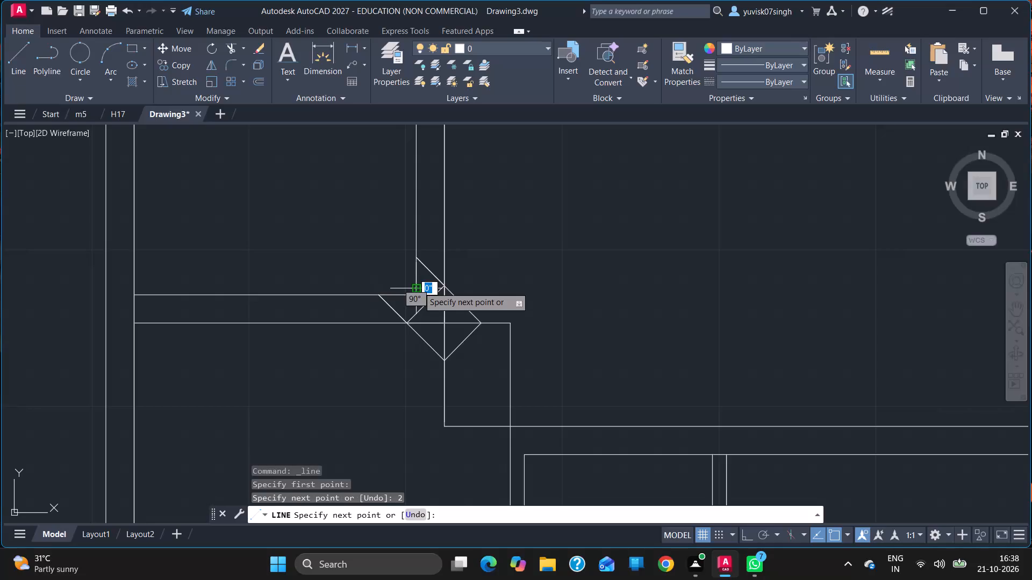
left_click_drag(417, 297, 395, 294)
key("2")
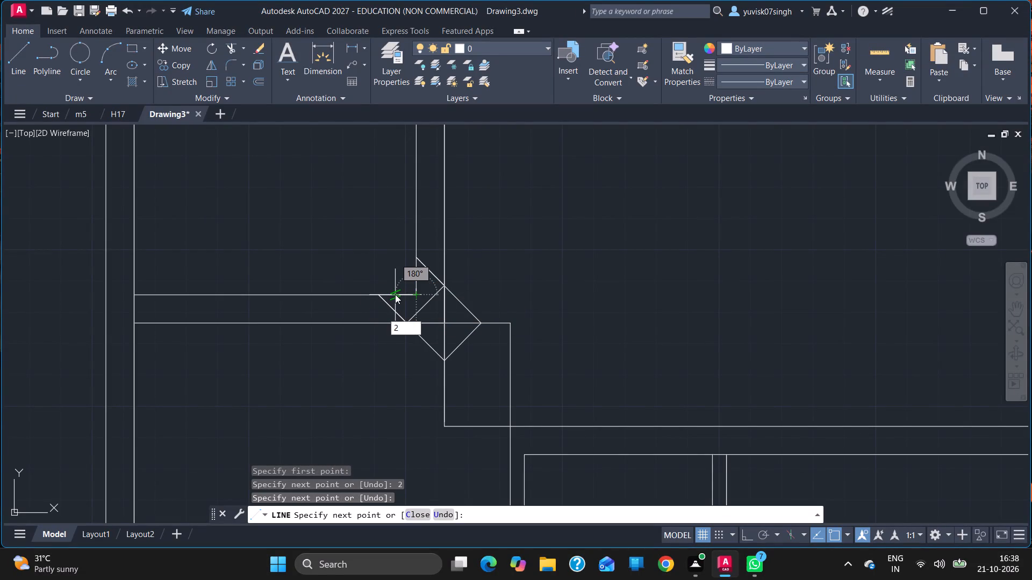
key("Return")
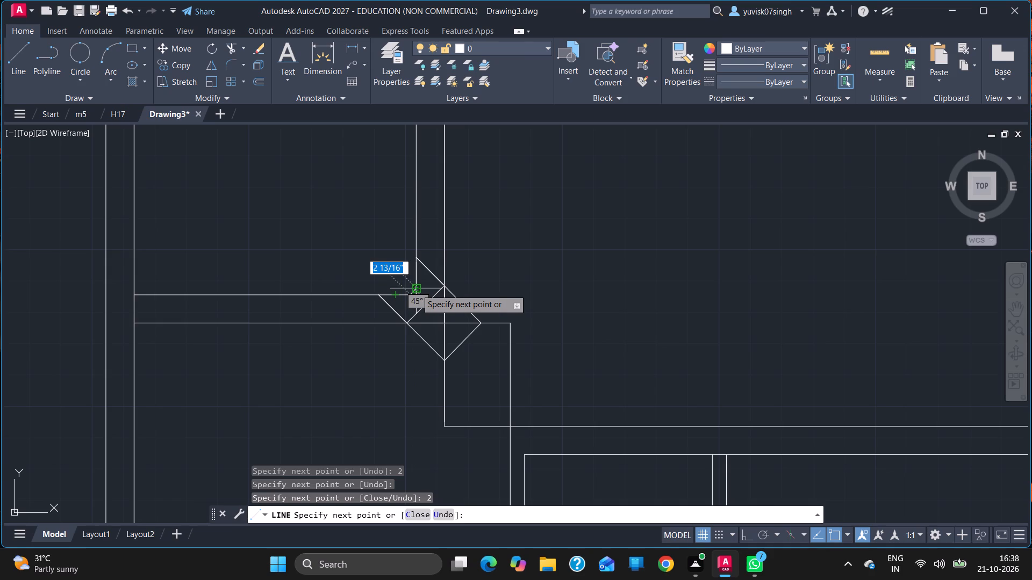
scroll(416, 289, "up", 3, "ctrl")
left_click(405, 289)
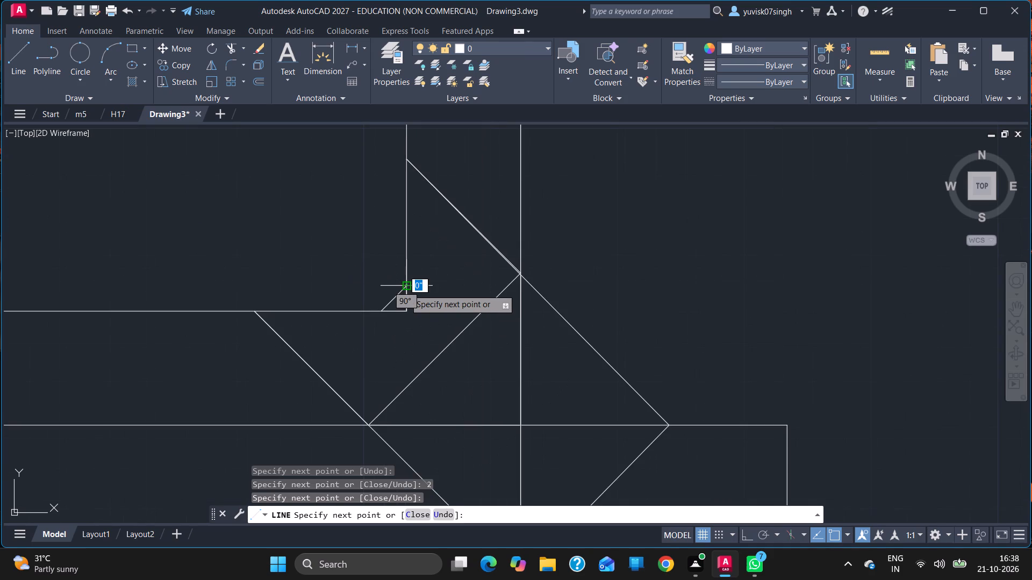
key("Escape")
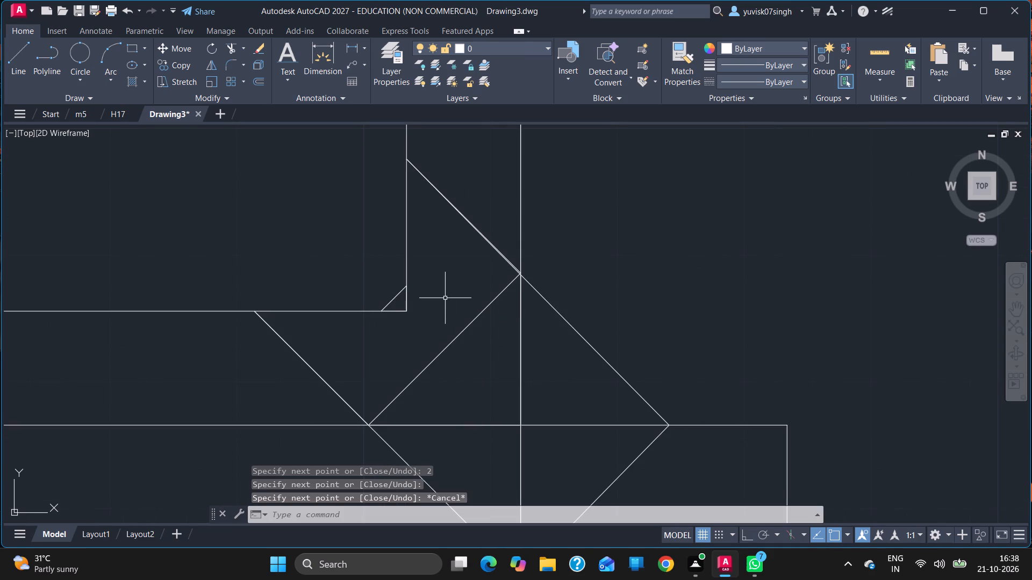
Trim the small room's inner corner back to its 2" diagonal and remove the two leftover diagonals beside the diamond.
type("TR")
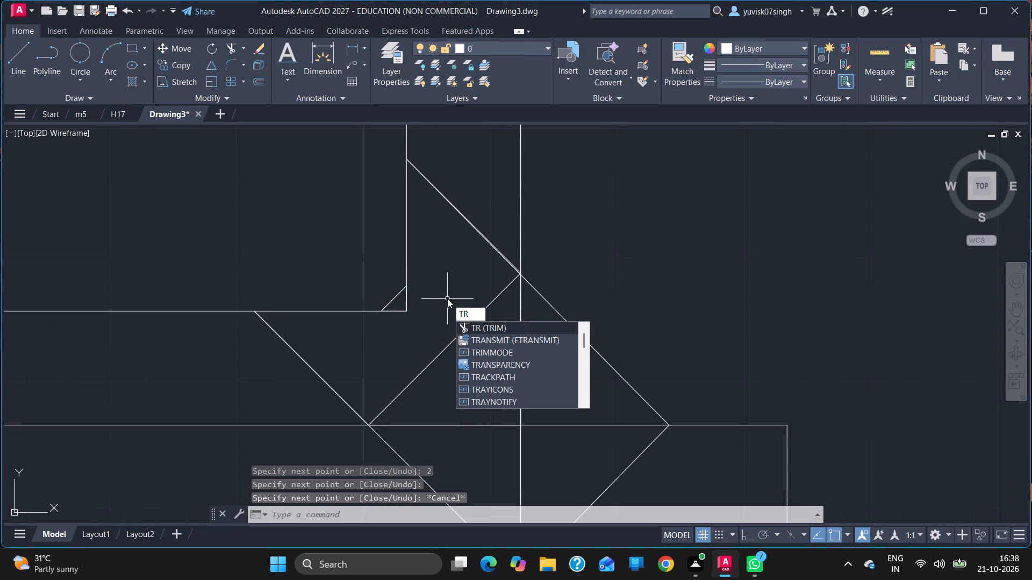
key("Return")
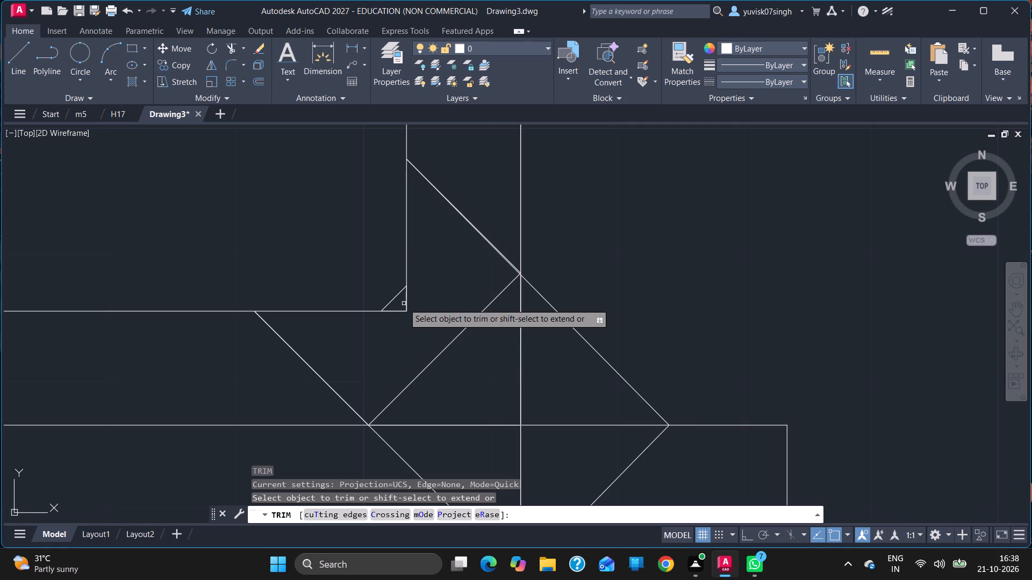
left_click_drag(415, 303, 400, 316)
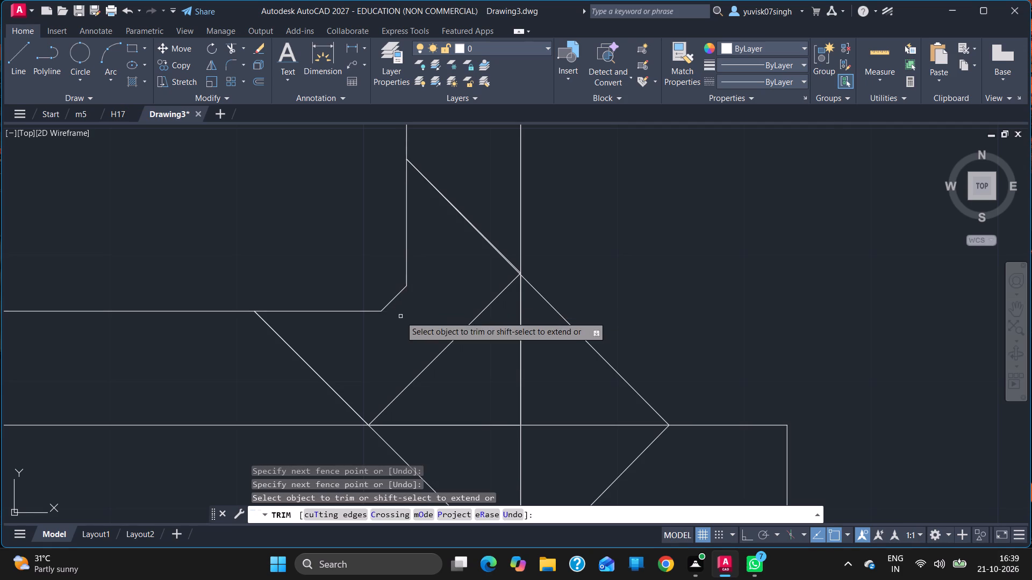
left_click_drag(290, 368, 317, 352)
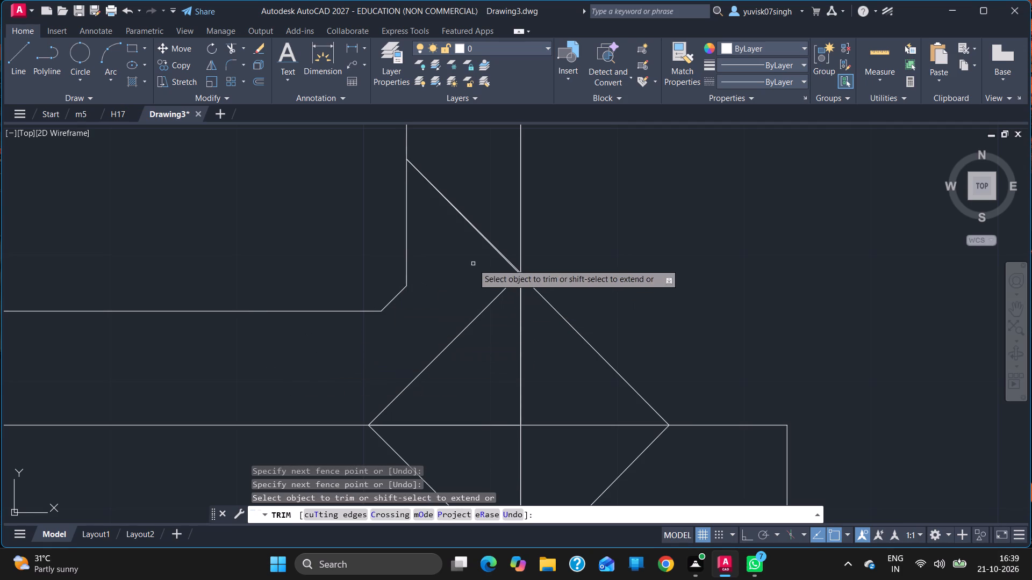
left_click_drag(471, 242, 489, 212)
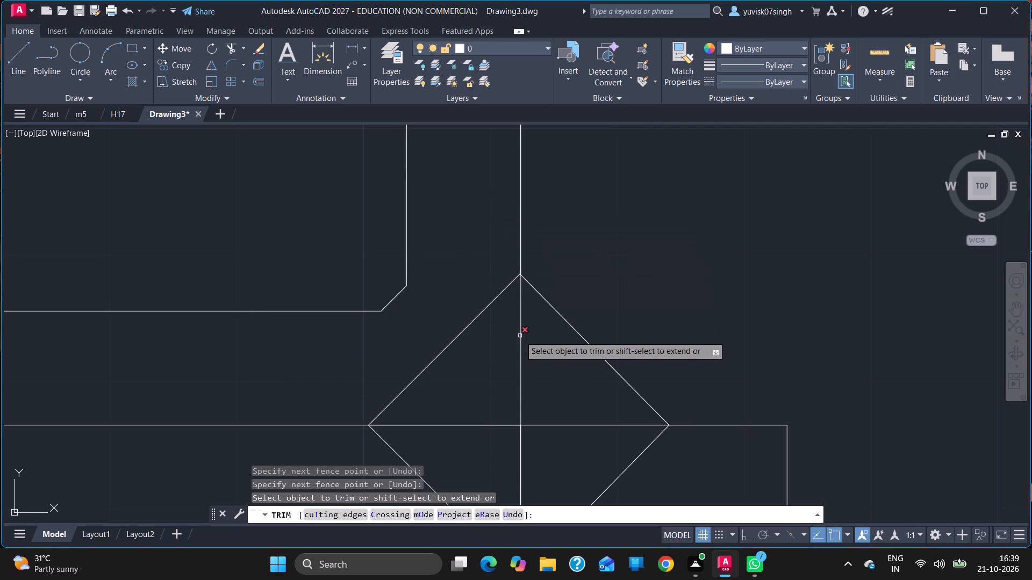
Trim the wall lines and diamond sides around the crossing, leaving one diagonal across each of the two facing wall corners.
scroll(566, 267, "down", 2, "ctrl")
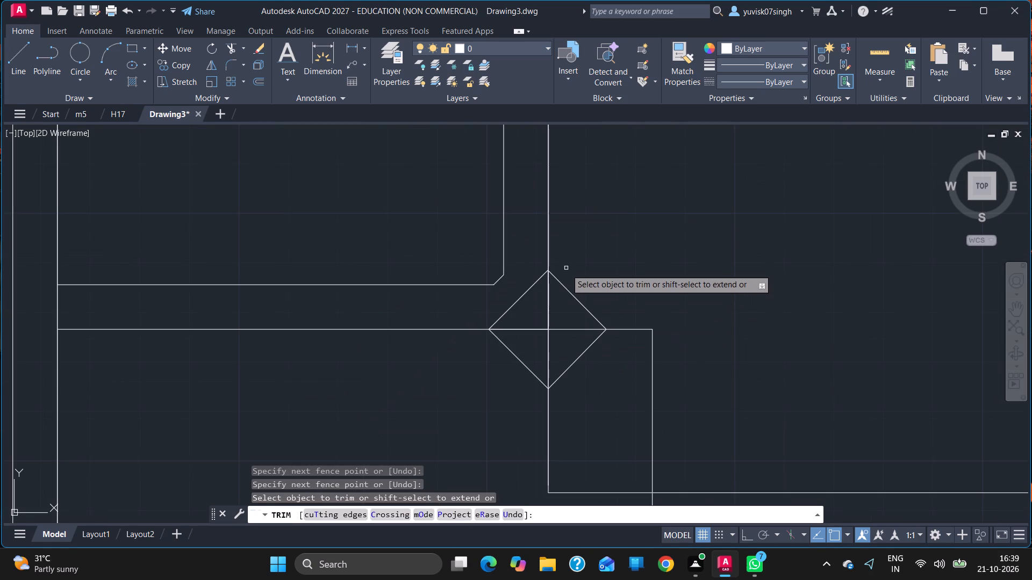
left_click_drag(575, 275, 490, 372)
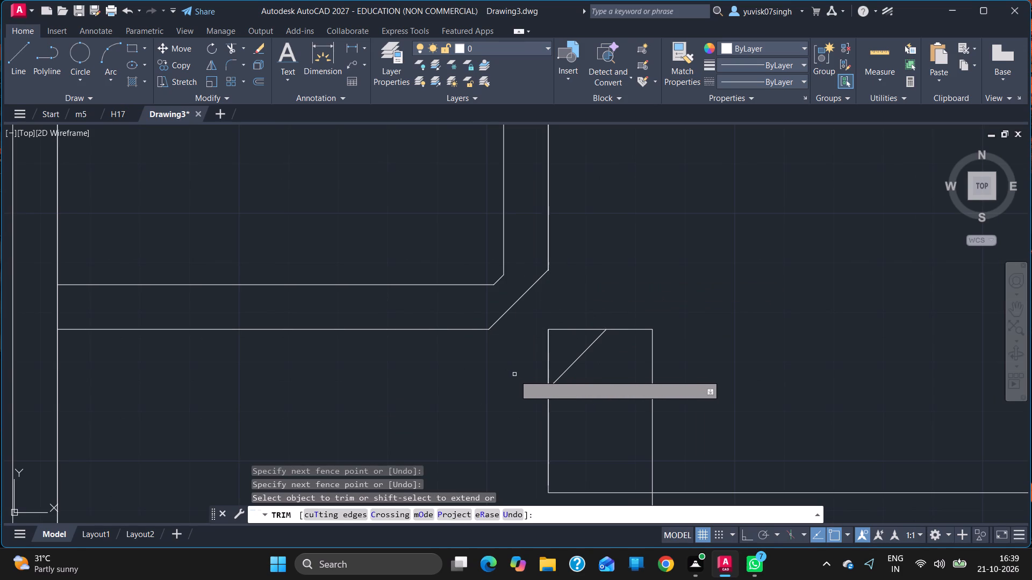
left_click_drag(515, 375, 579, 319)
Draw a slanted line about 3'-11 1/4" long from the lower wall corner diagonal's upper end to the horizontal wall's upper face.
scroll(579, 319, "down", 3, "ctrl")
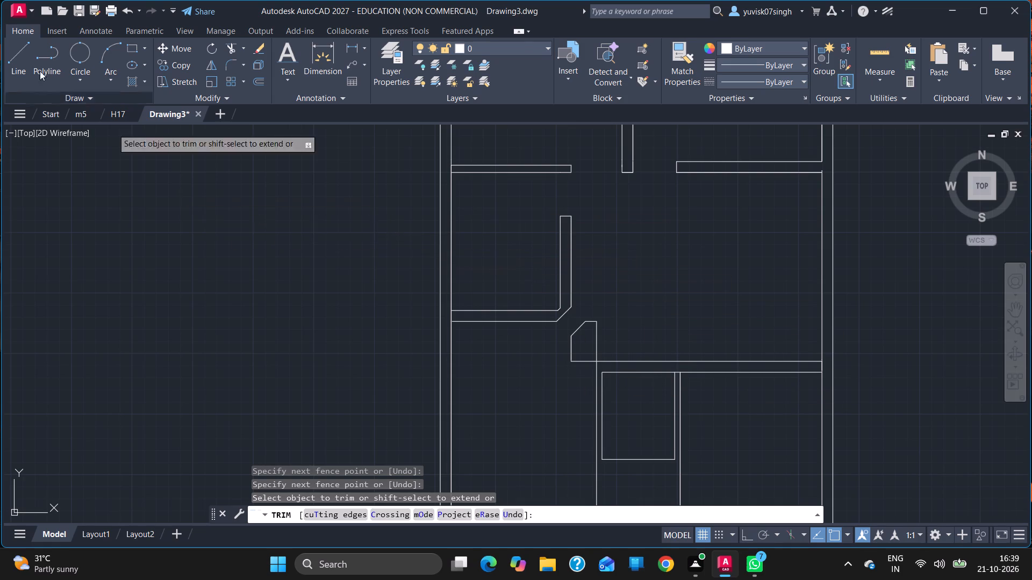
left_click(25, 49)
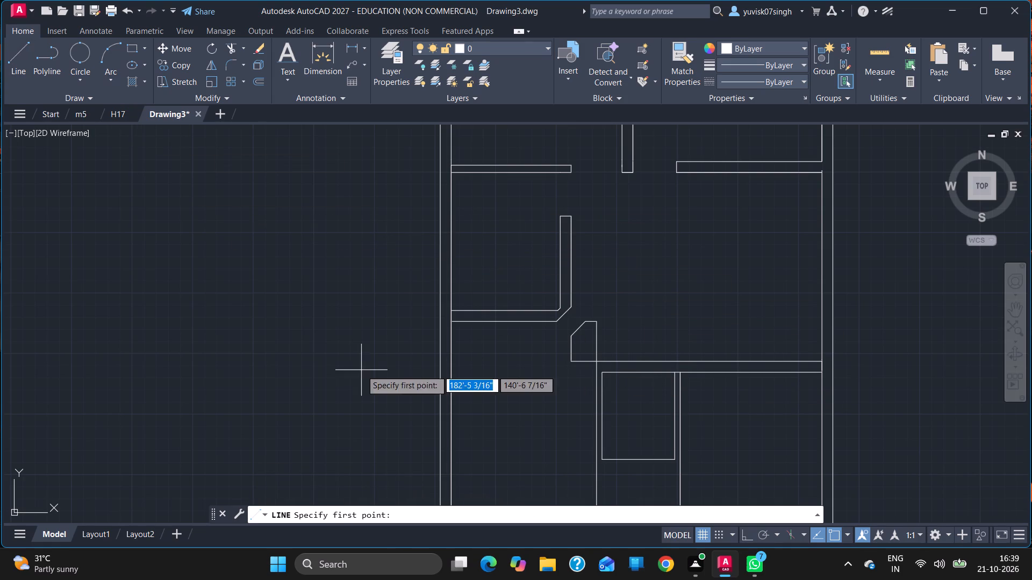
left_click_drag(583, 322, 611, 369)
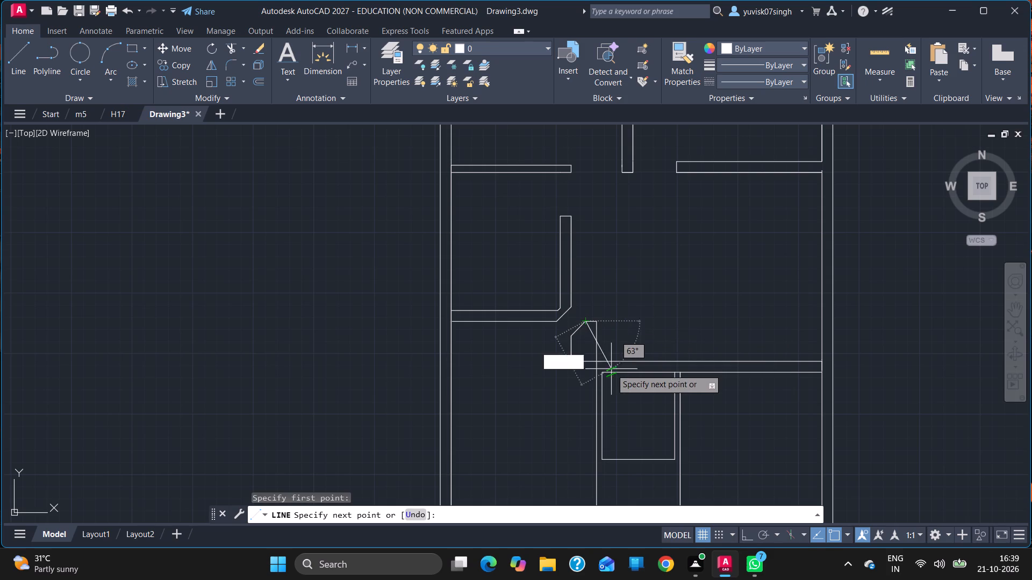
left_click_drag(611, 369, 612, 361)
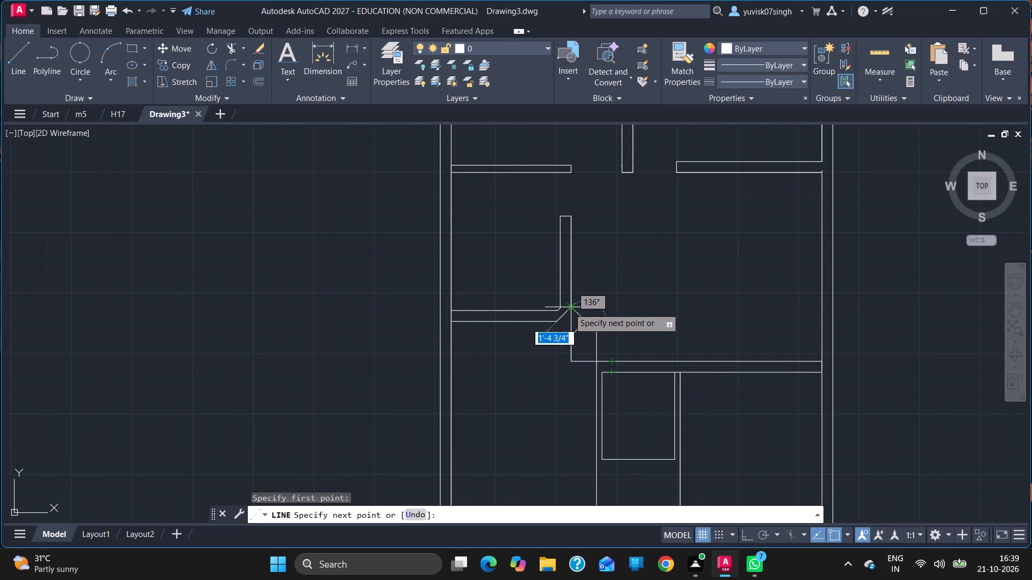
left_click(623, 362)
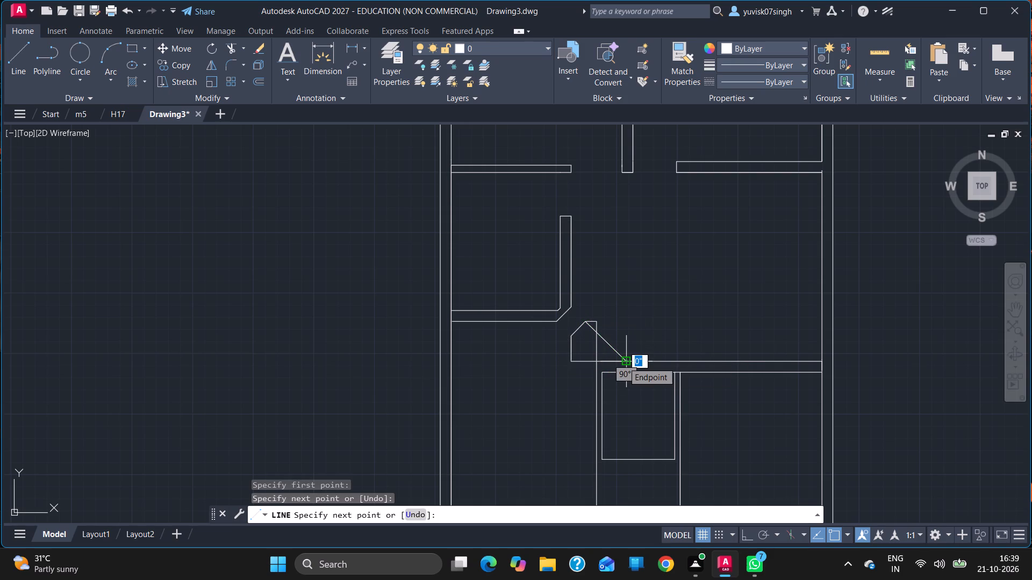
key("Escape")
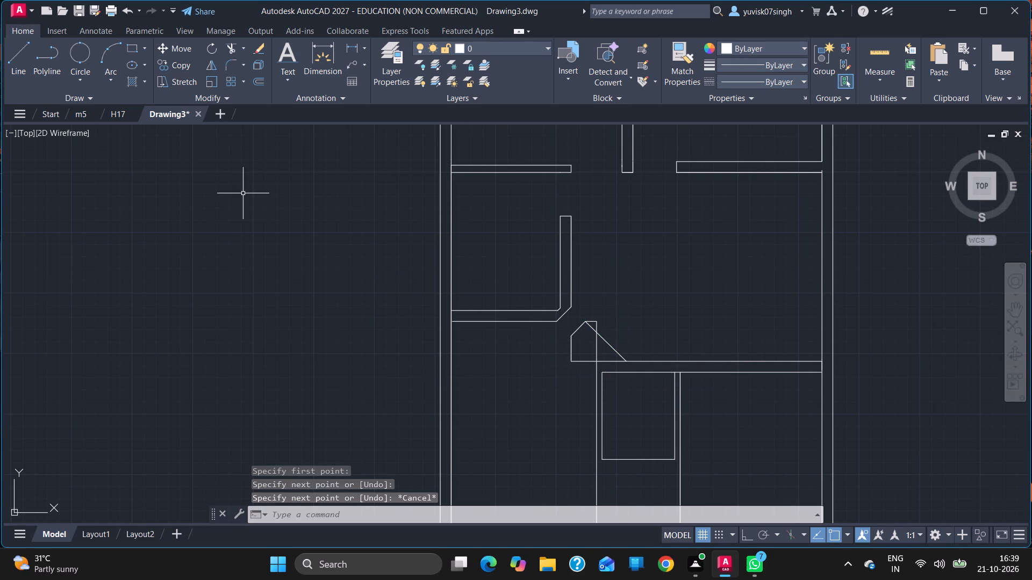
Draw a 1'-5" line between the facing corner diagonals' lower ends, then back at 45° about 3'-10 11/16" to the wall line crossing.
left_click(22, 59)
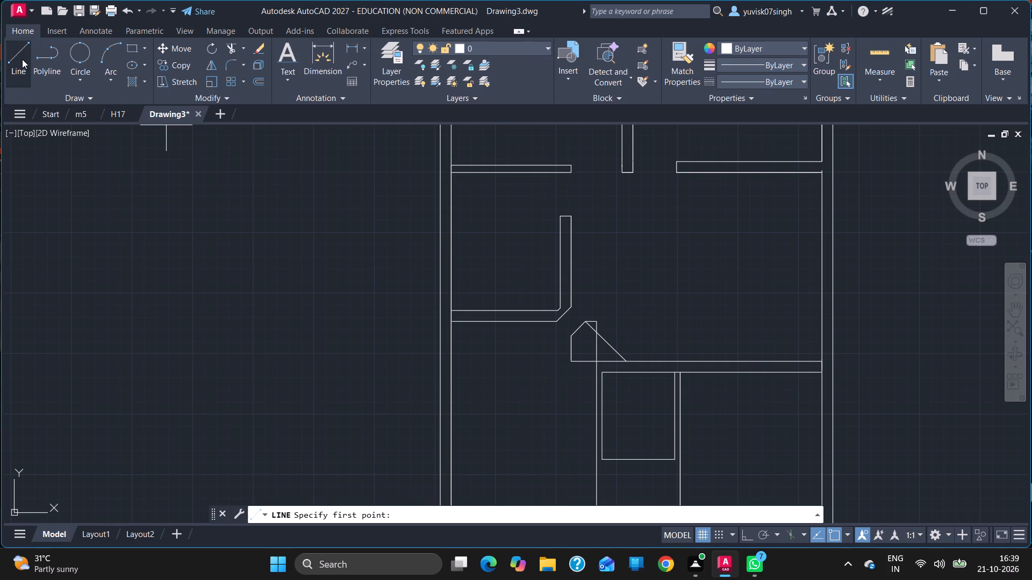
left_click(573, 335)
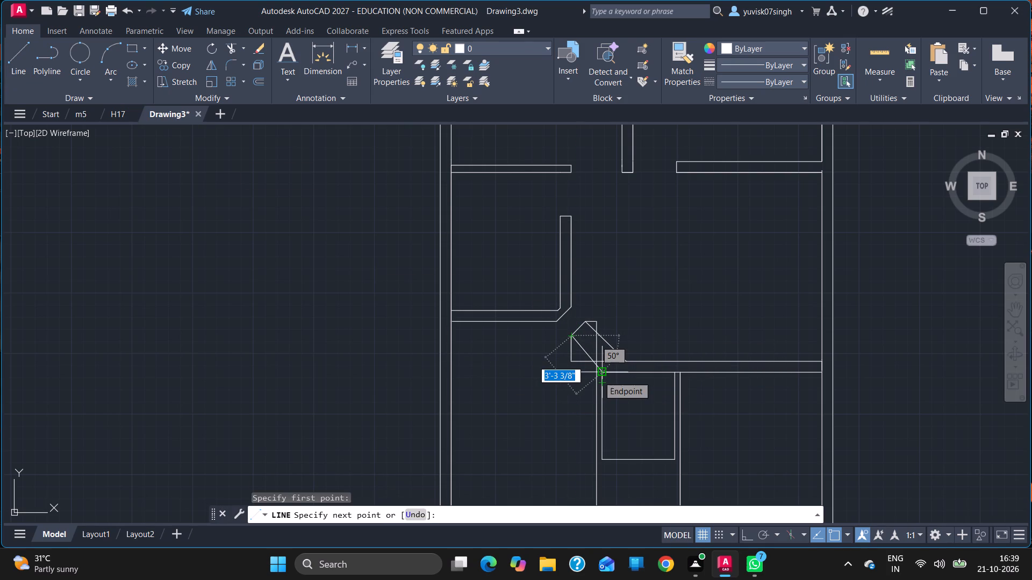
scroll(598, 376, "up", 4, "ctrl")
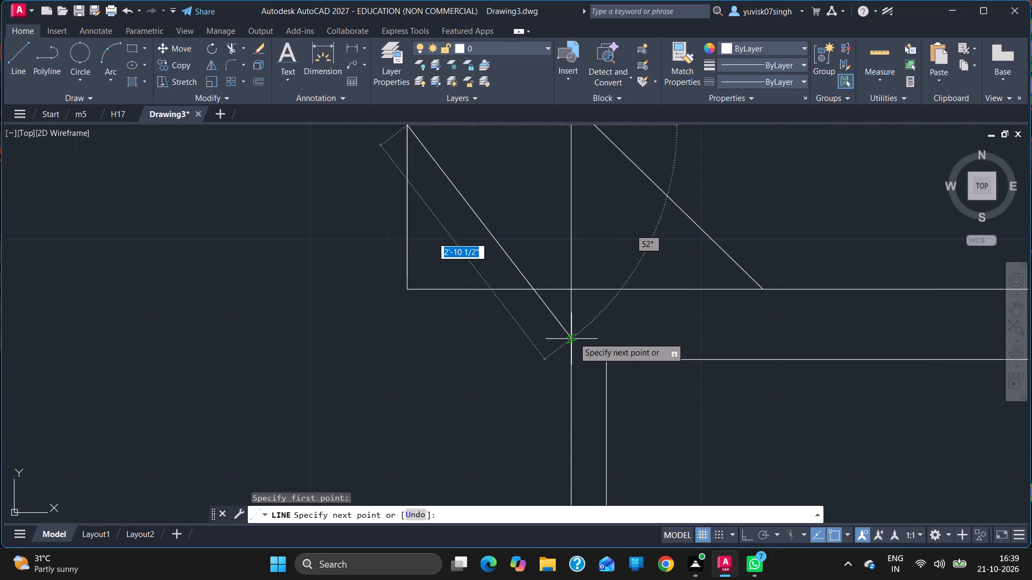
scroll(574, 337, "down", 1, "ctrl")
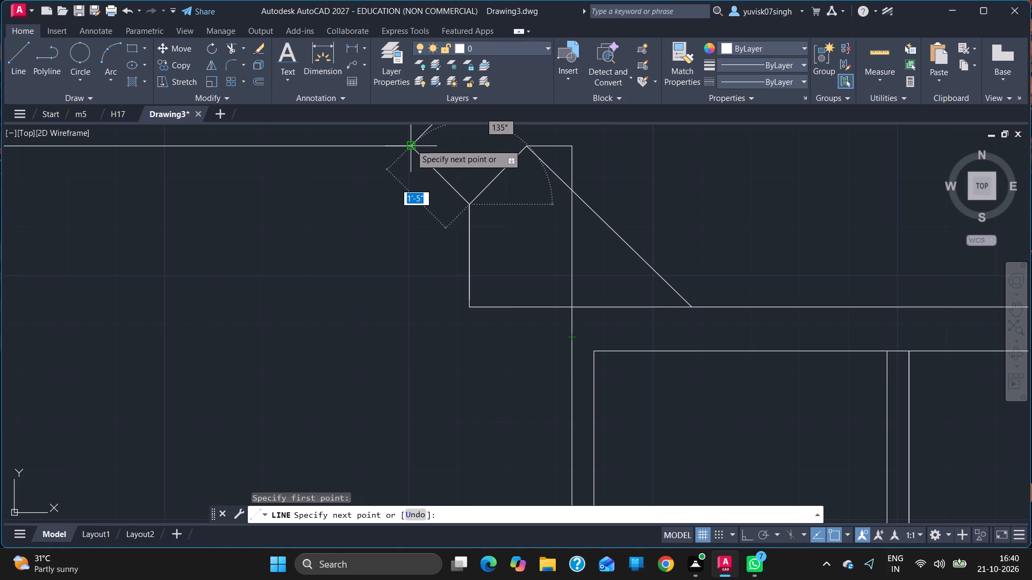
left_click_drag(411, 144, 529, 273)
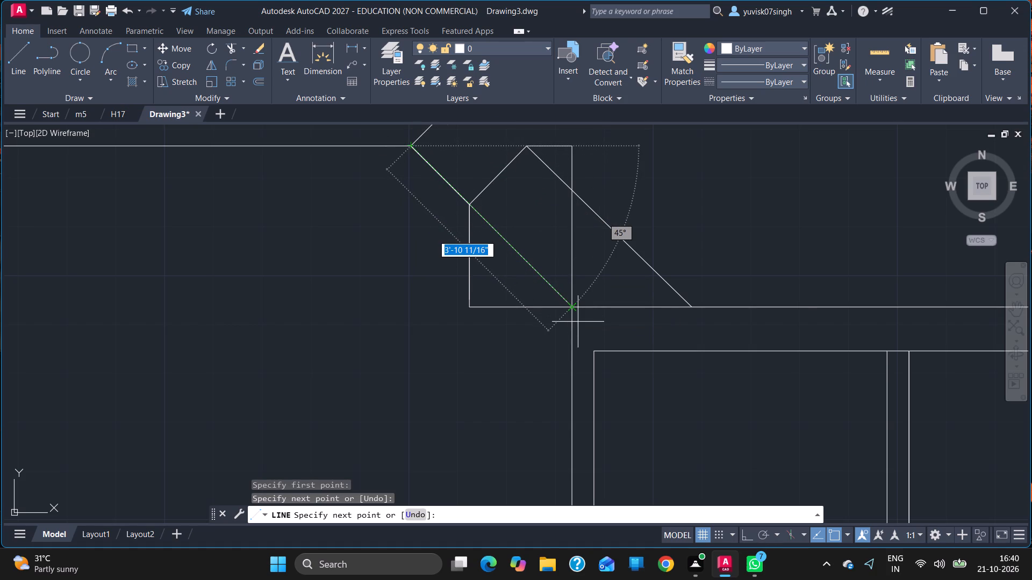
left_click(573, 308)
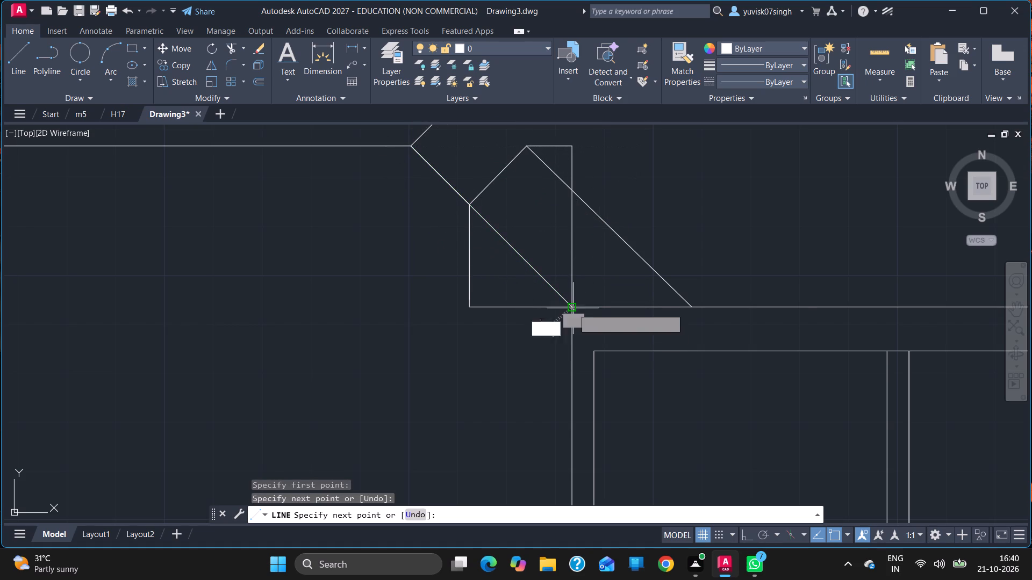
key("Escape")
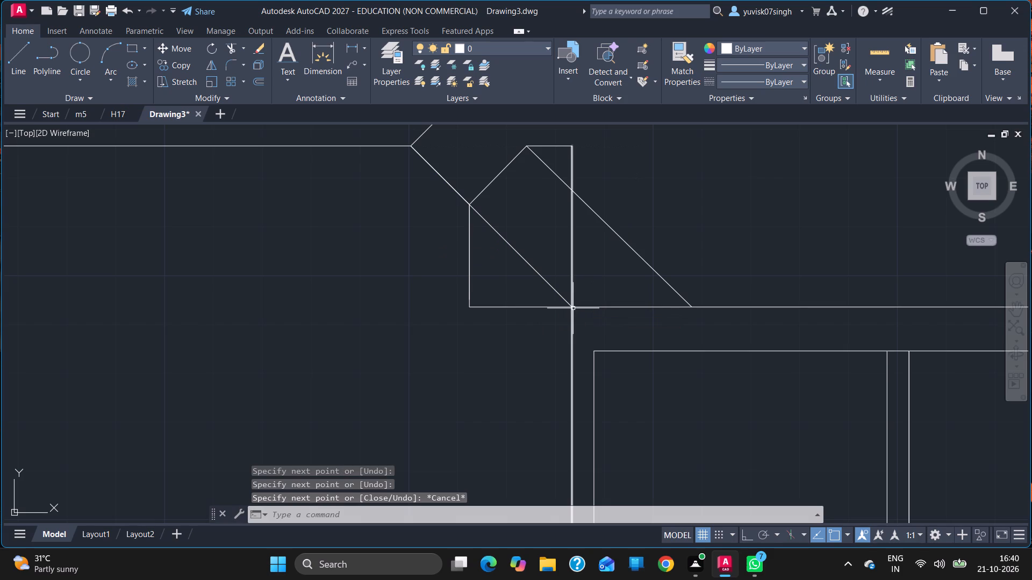
Undo the recent trims and all diagonal and diamond lines around the small room's wall junction, back to plain square corners.
scroll(718, 201, "down", 3, "ctrl")
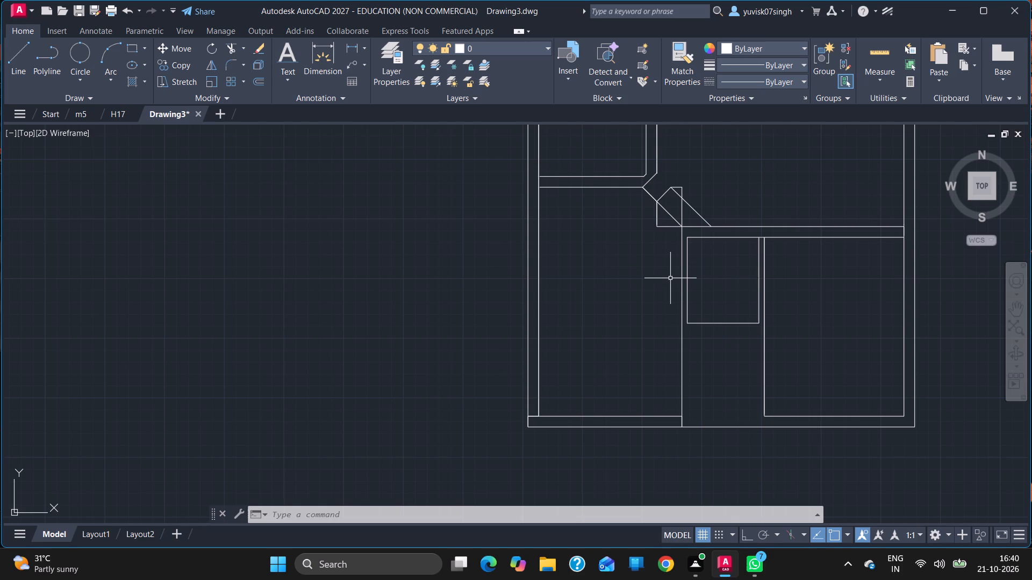
key("ctrl+z")
key("ctrl+z")
key("ctrl+z")
key("ctrl+z")
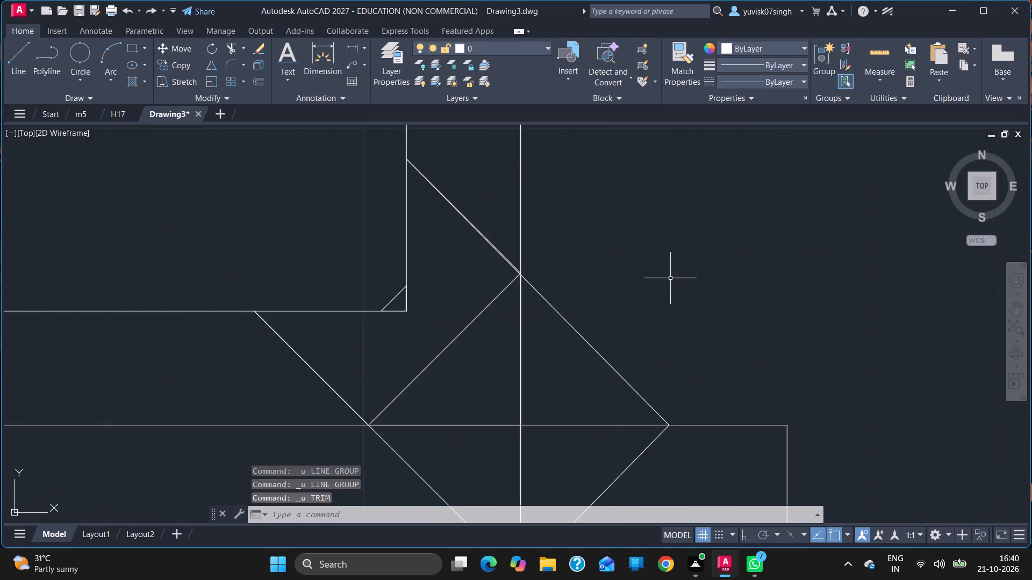
key("ctrl+z")
key("ctrl+z")
key("ctrl+z")
key("ctrl+z")
key("ctrl+z")
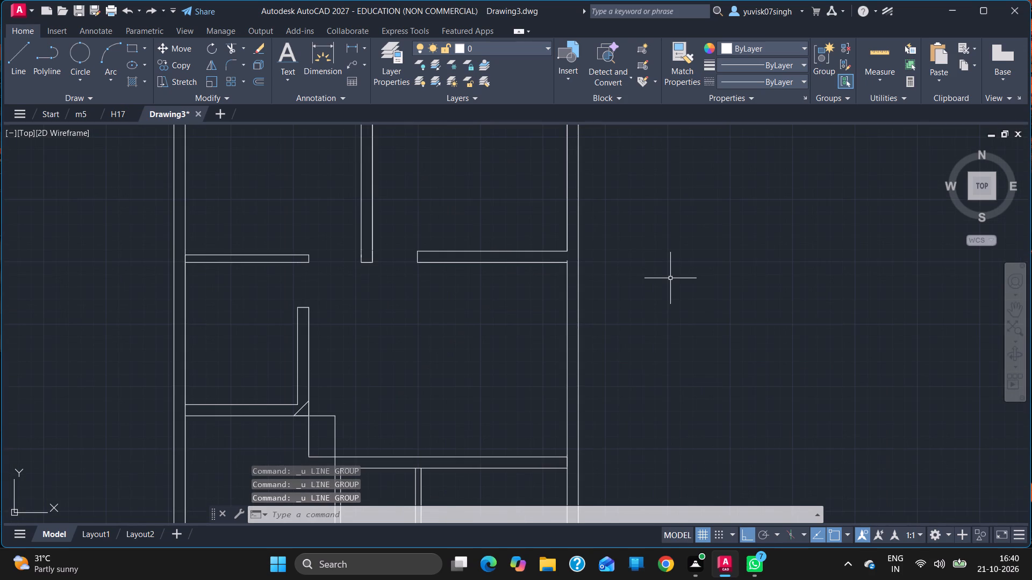
key("ctrl+z")
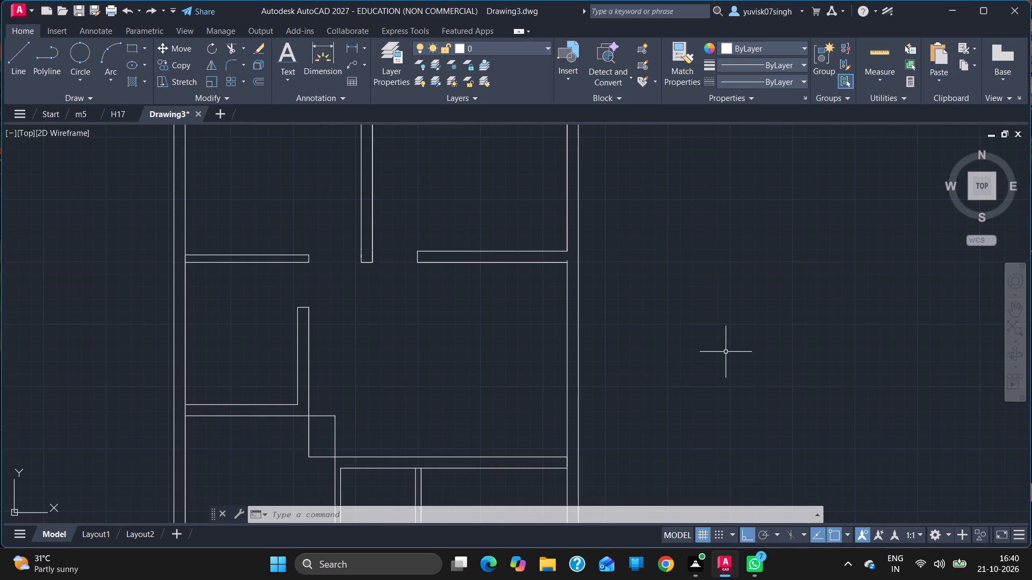
Draw a vertical line from the lower end of the central dividing wall down to the lower face of the horizontal wall below.
left_click(1010, 303)
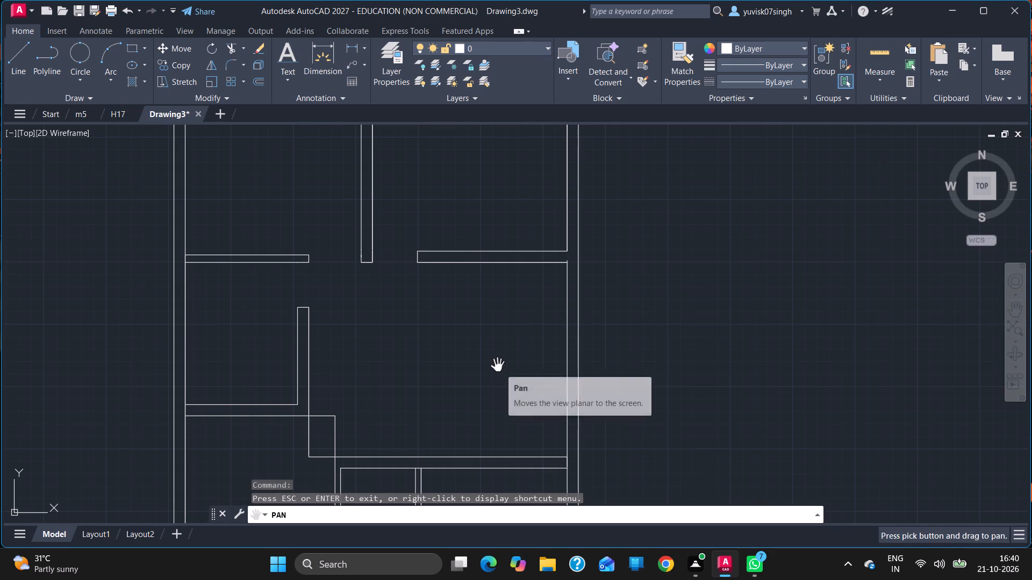
left_click_drag(498, 366, 492, 234)
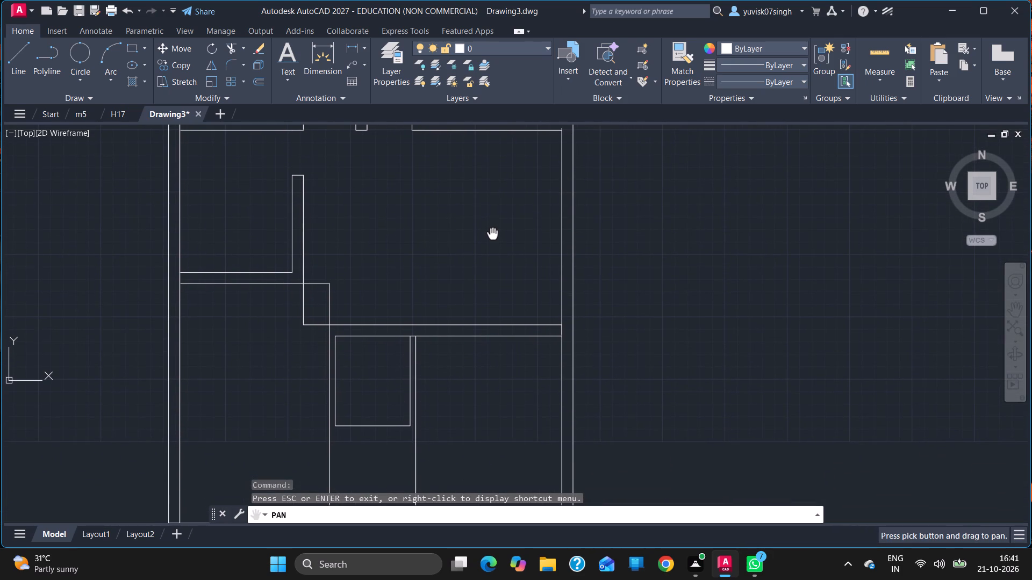
left_click_drag(492, 234, 490, 227)
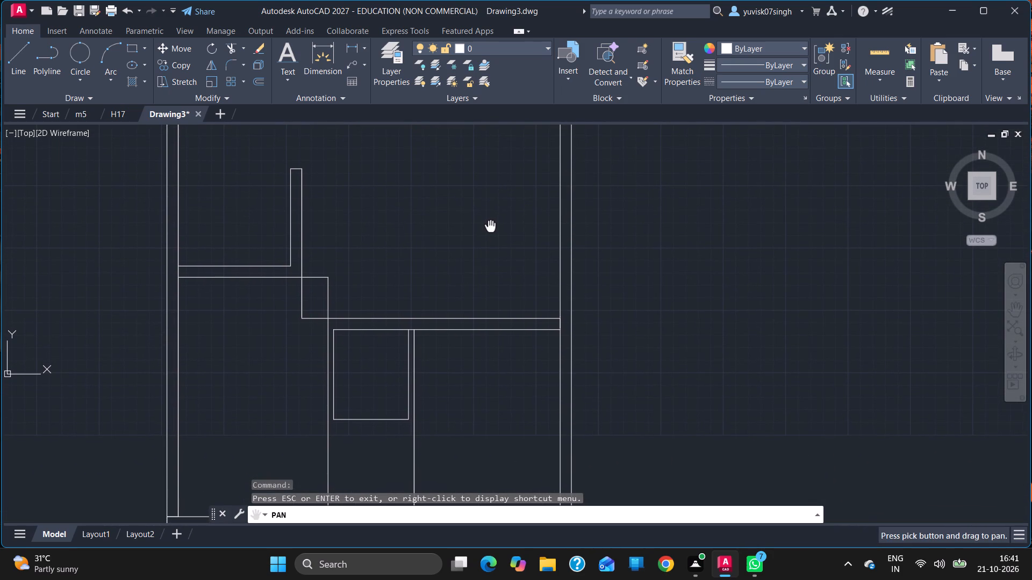
left_click_drag(490, 227, 490, 226)
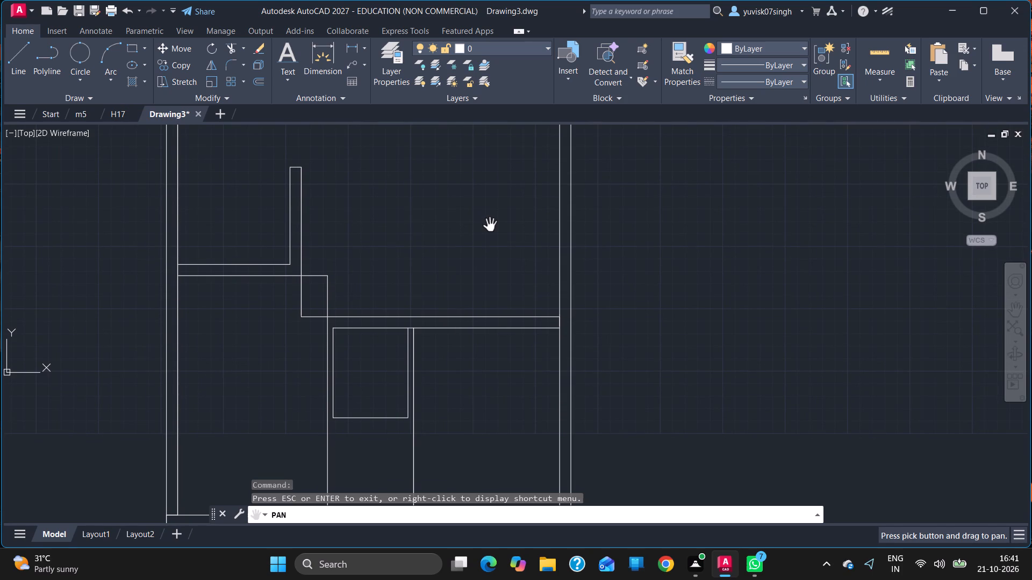
key("Escape")
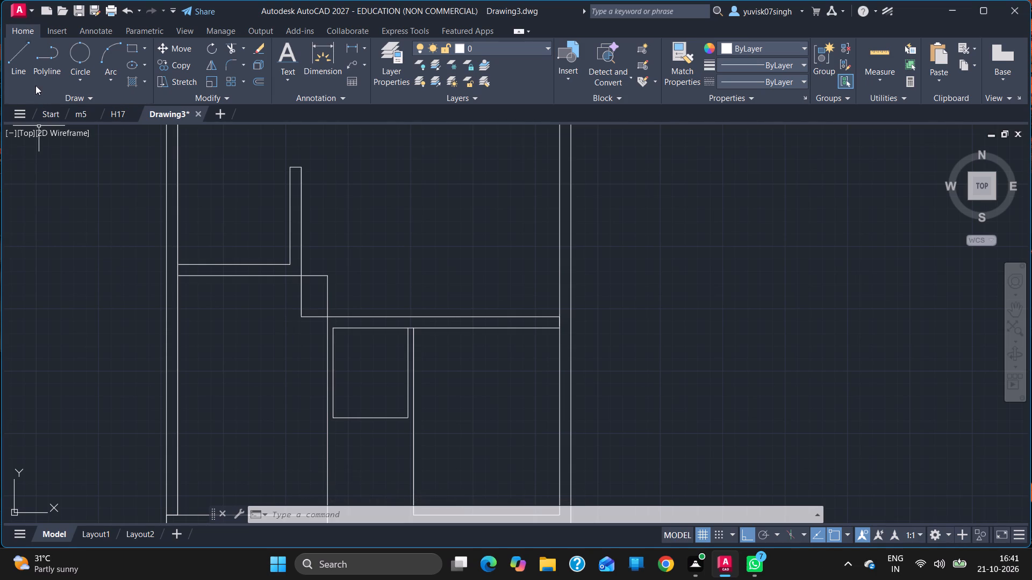
left_click(7, 64)
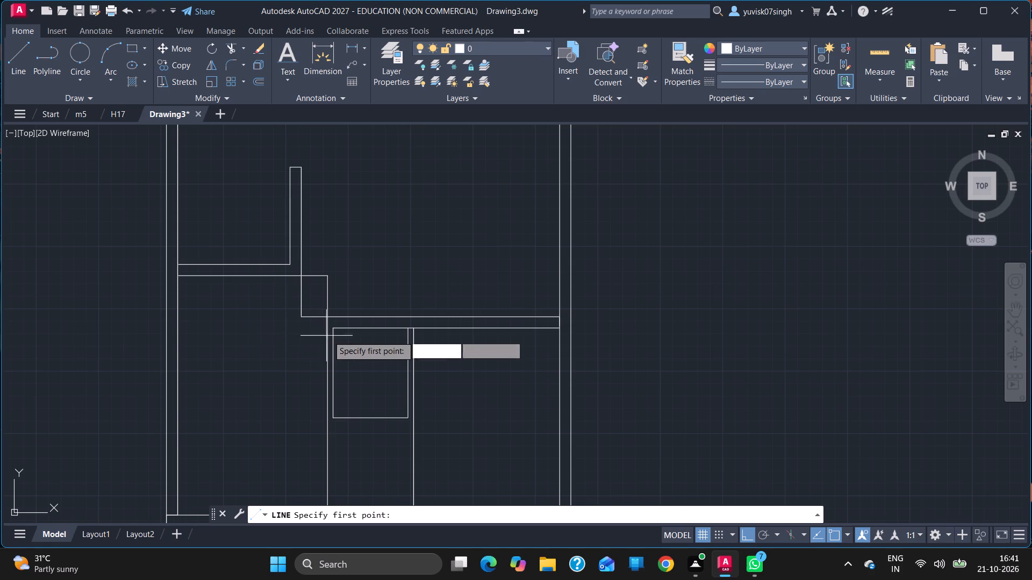
scroll(581, 365, "down", 3, "ctrl")
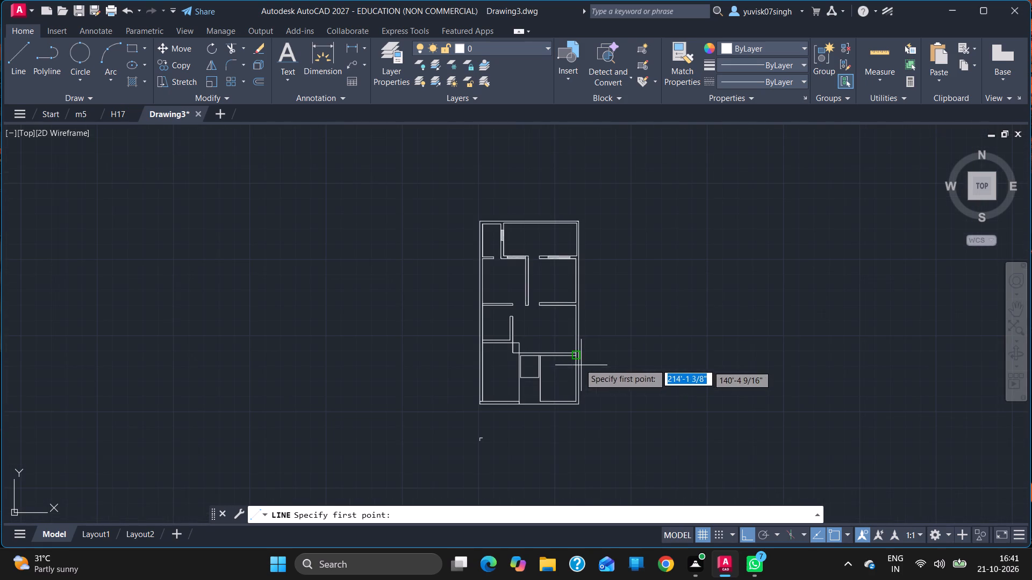
scroll(529, 302, "up", 6, "ctrl")
scroll(529, 302, "down", 4, "ctrl")
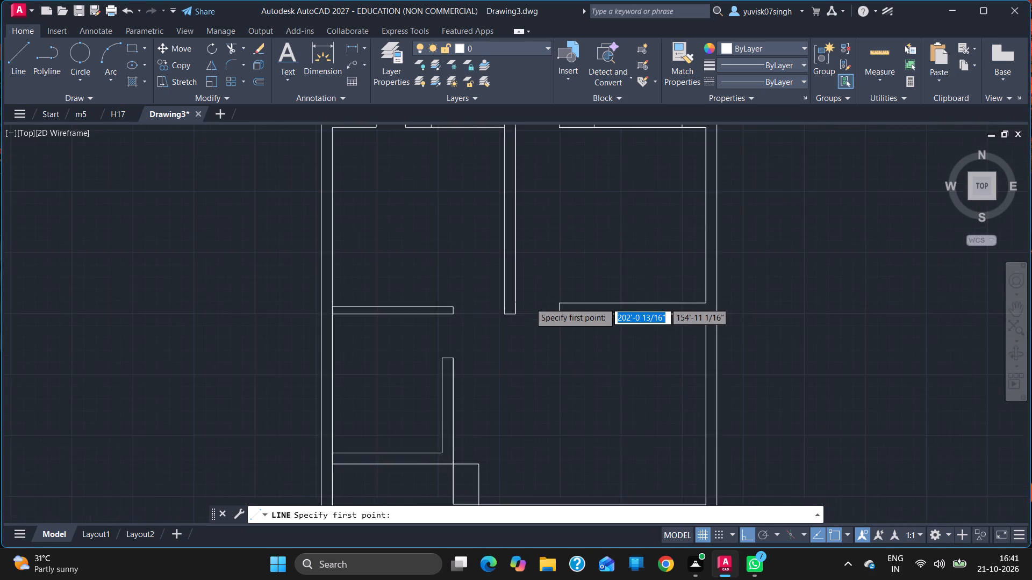
left_click_drag(511, 310, 506, 448)
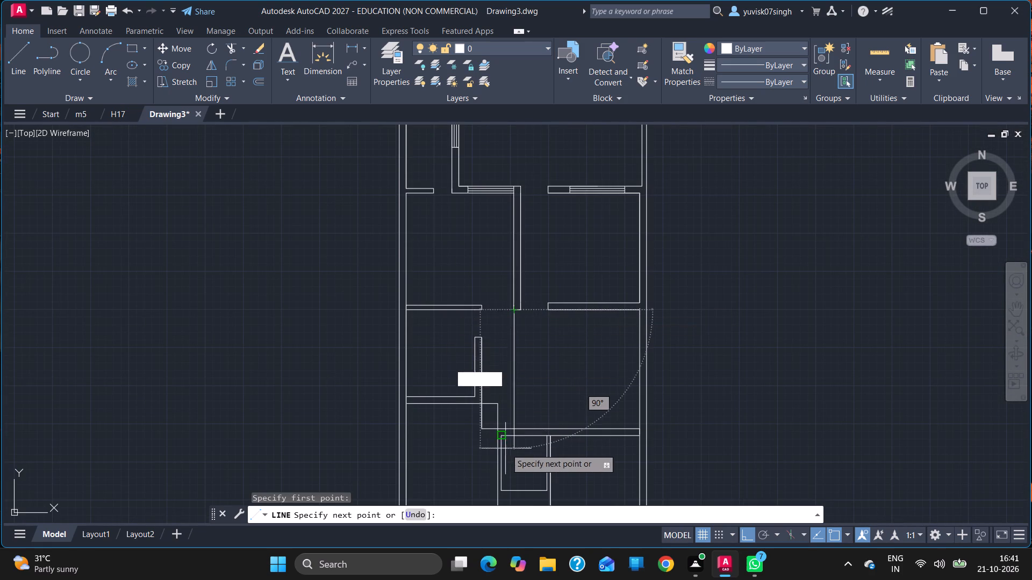
left_click_drag(506, 448, 515, 437)
left_click(515, 437)
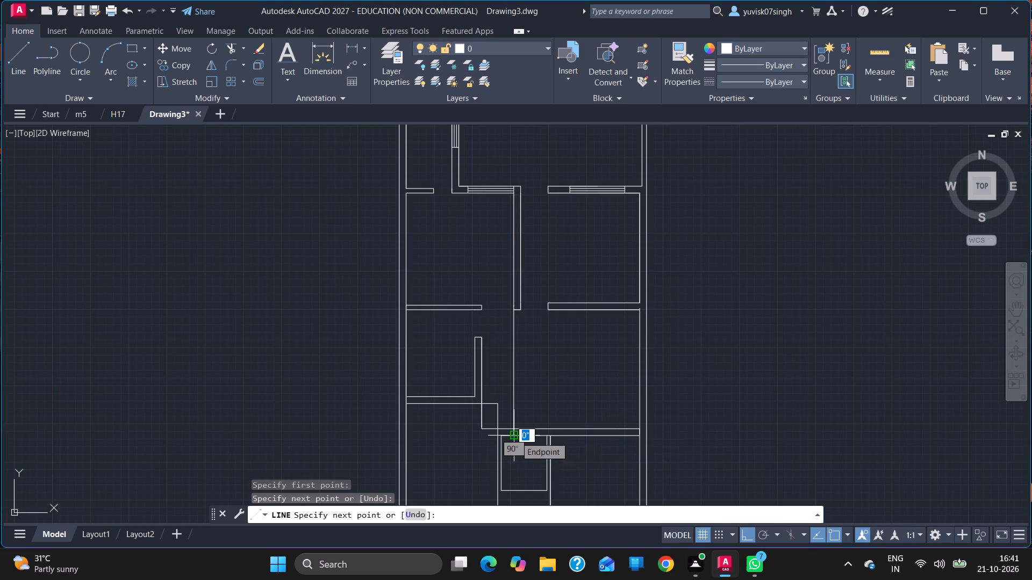
key("F1")
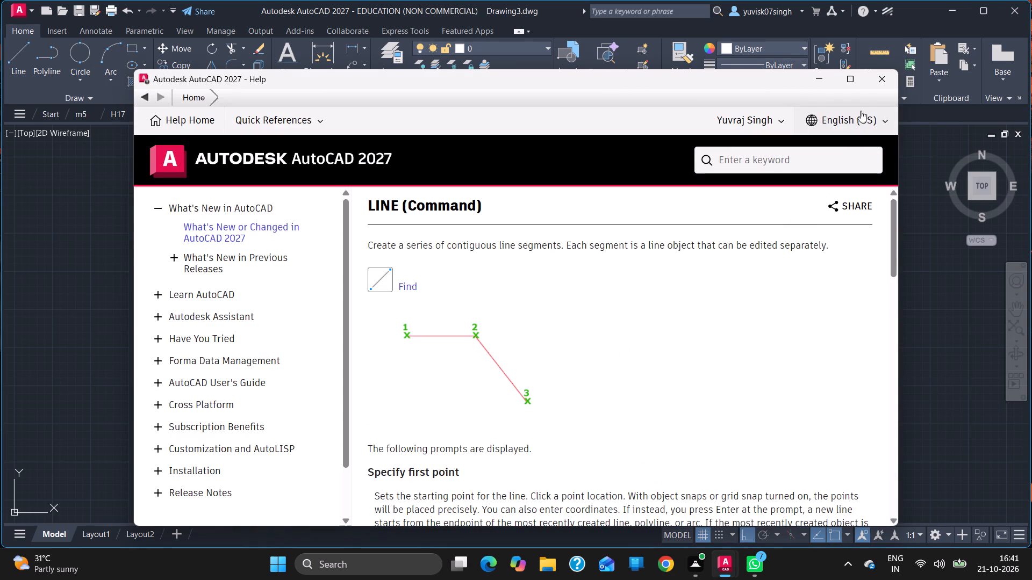
Close the LINE help window and end the running line command.
left_click(876, 75)
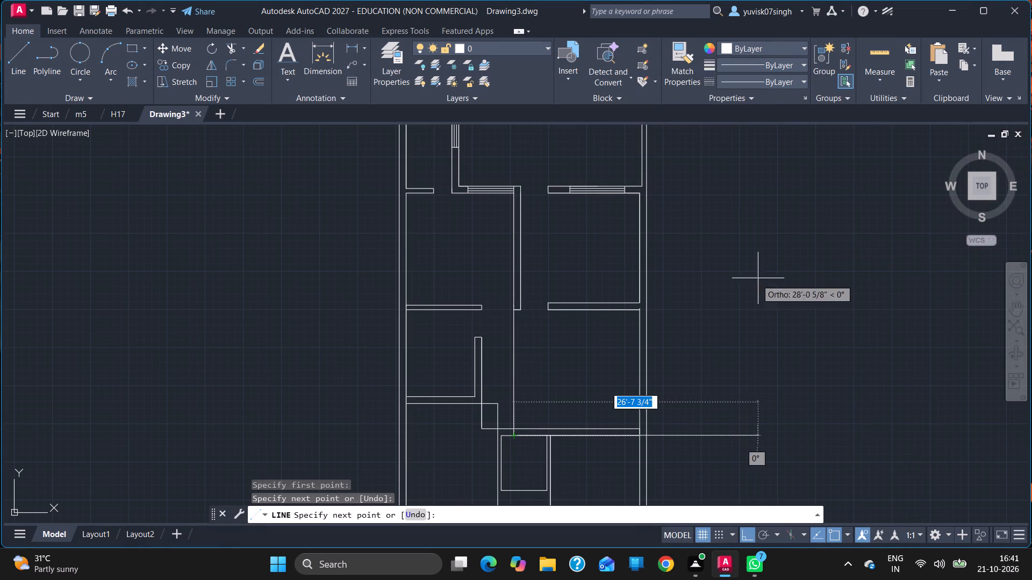
key("Escape")
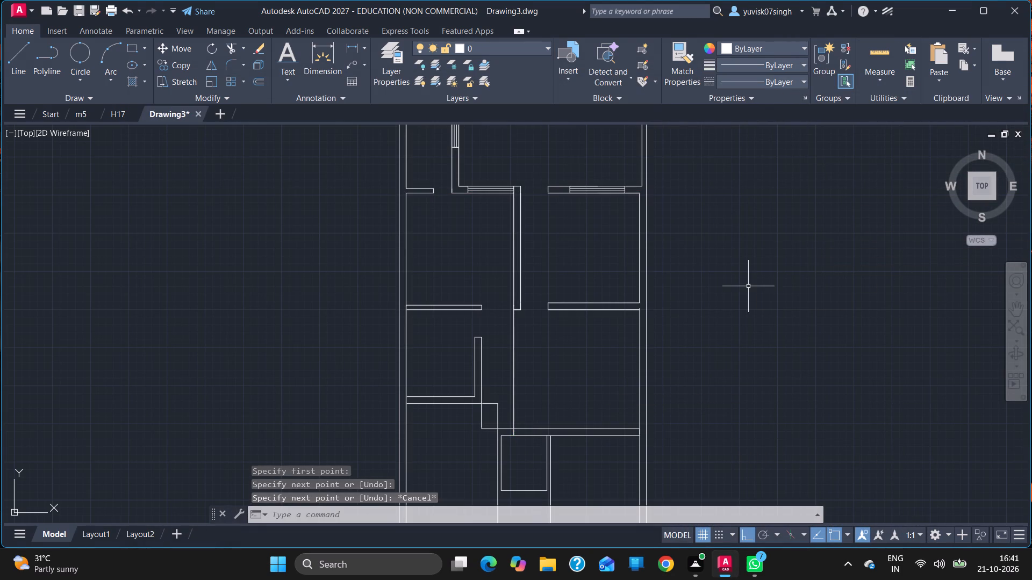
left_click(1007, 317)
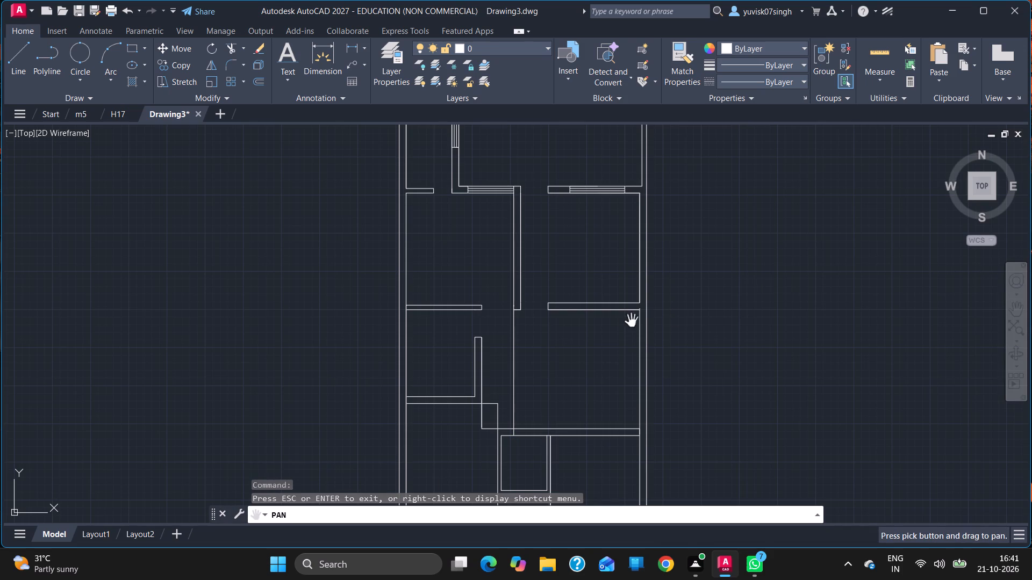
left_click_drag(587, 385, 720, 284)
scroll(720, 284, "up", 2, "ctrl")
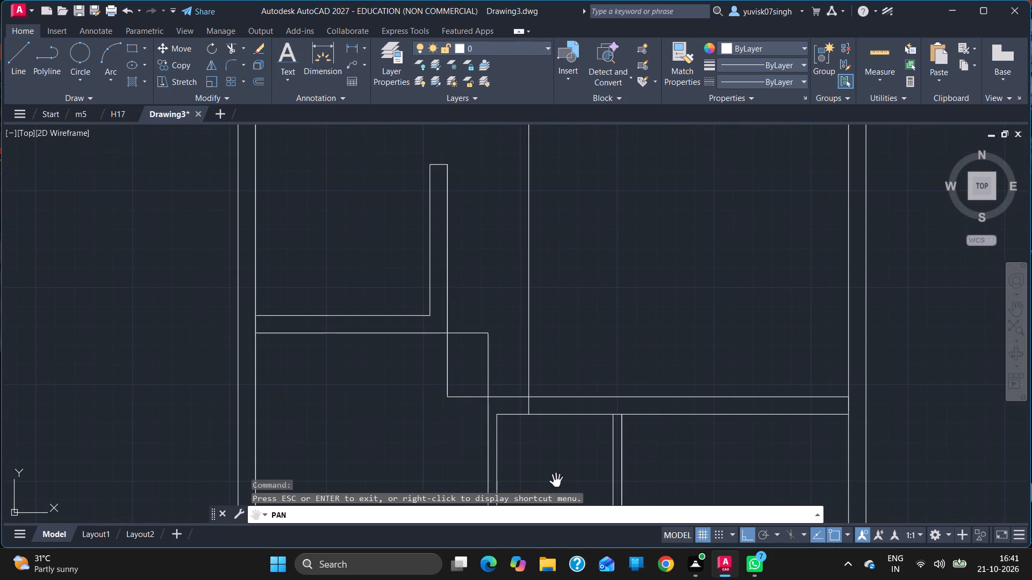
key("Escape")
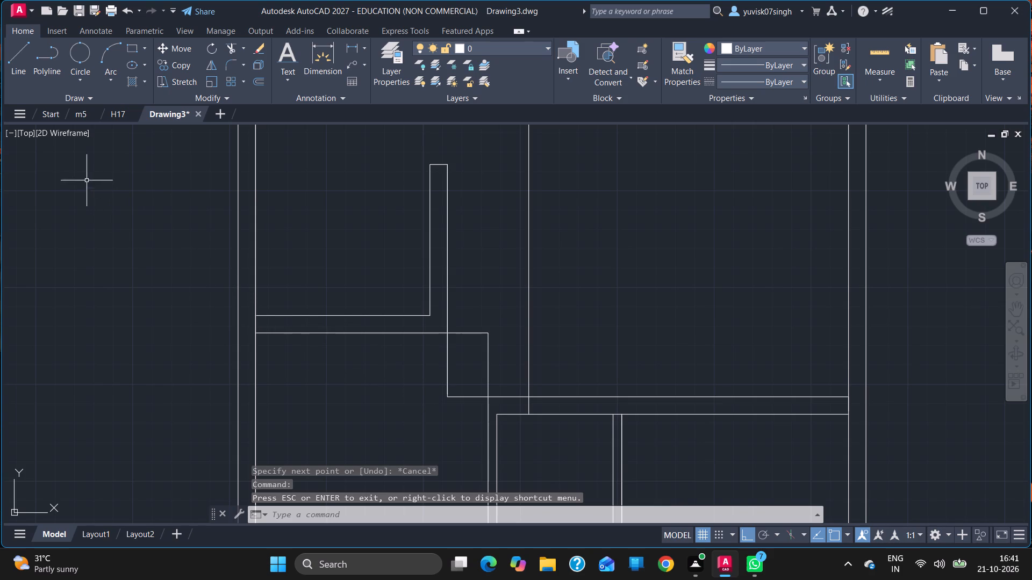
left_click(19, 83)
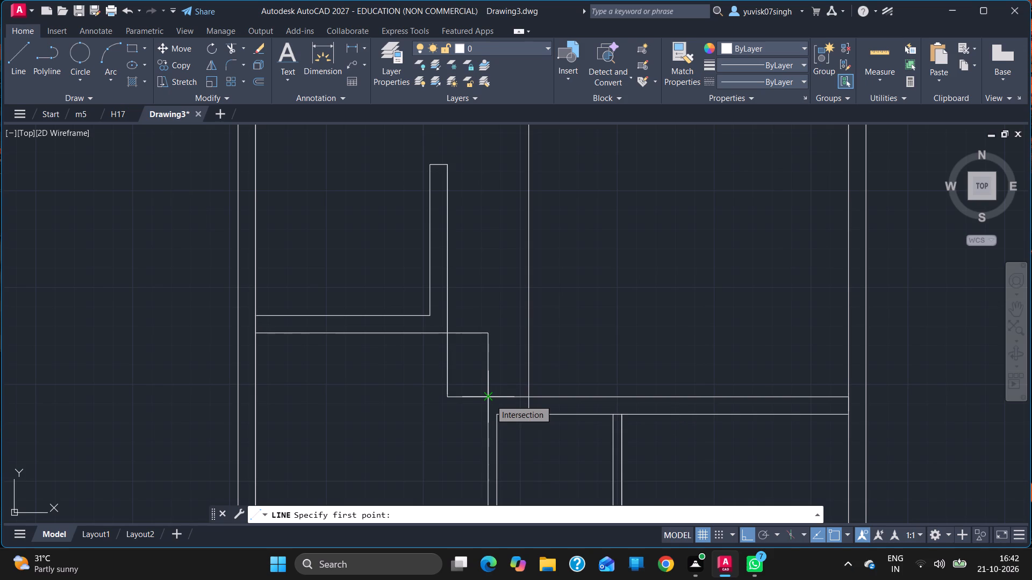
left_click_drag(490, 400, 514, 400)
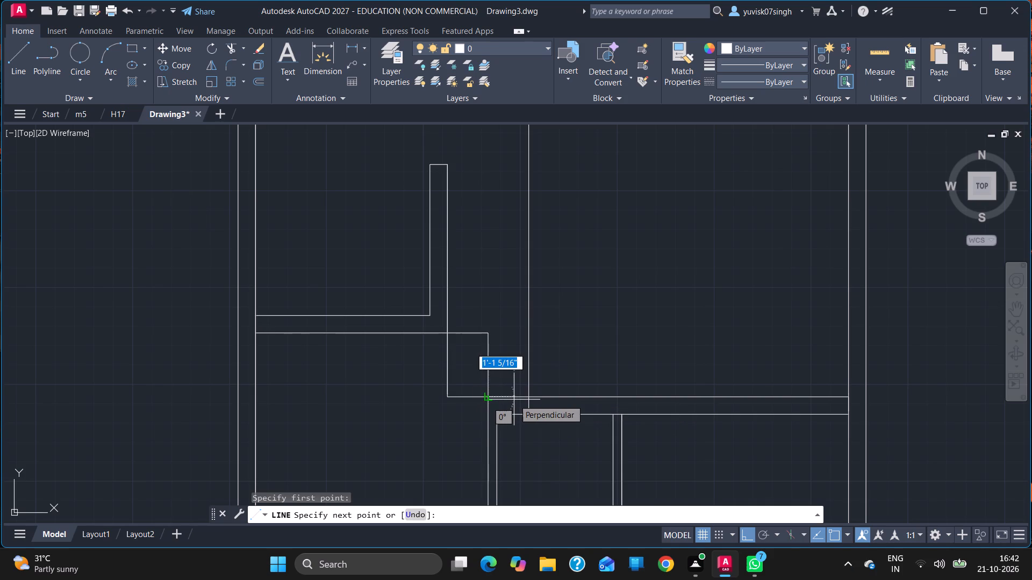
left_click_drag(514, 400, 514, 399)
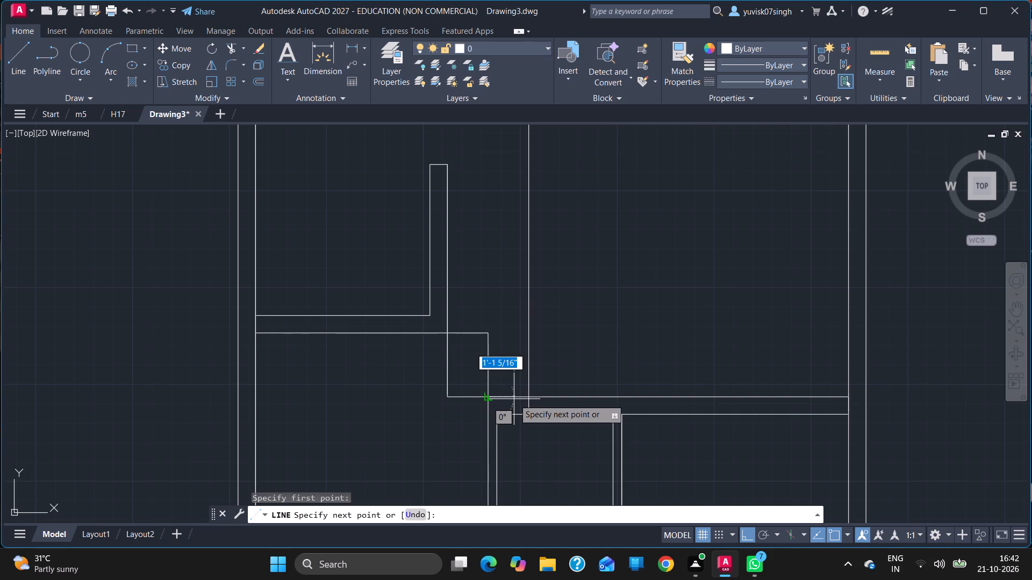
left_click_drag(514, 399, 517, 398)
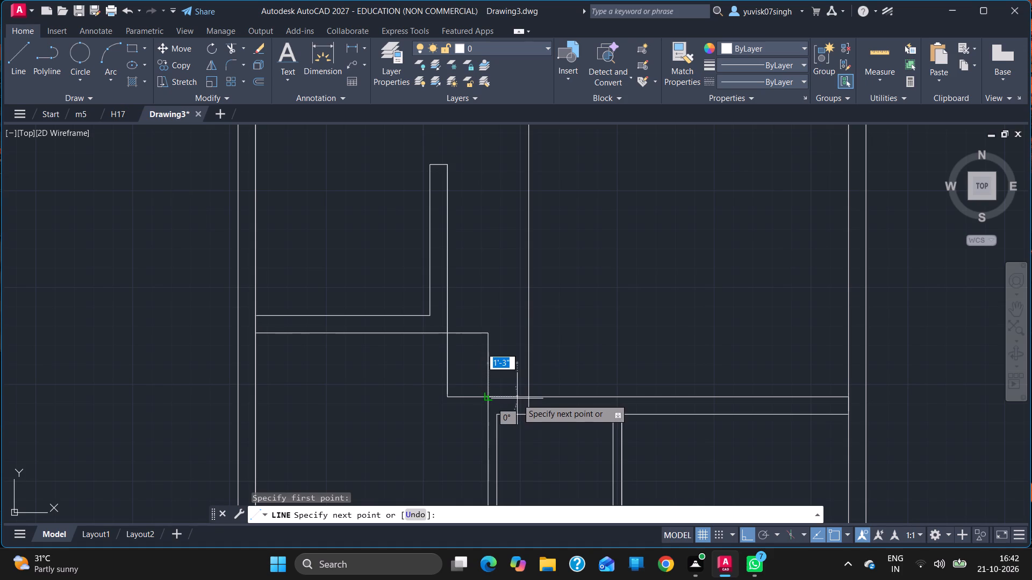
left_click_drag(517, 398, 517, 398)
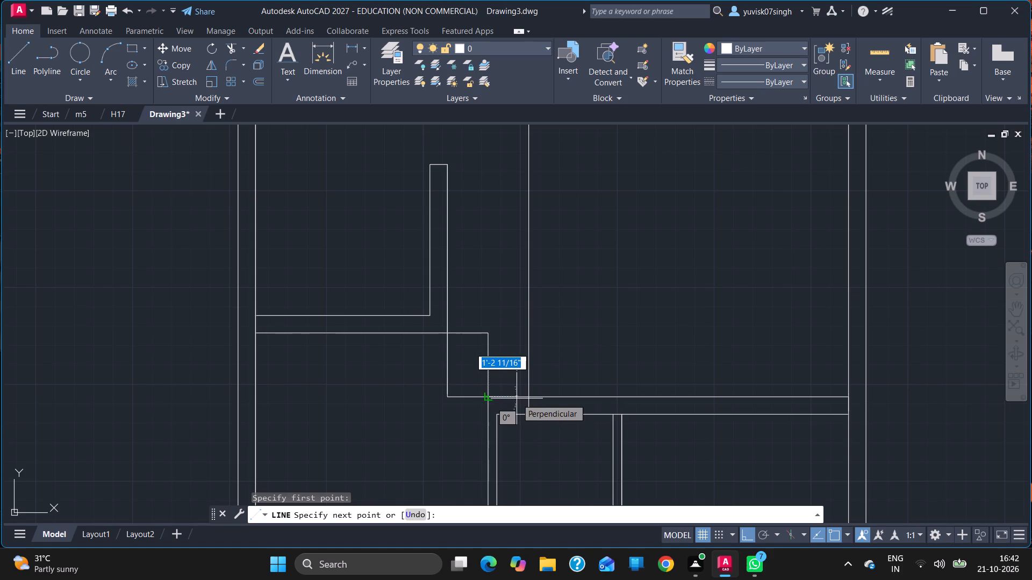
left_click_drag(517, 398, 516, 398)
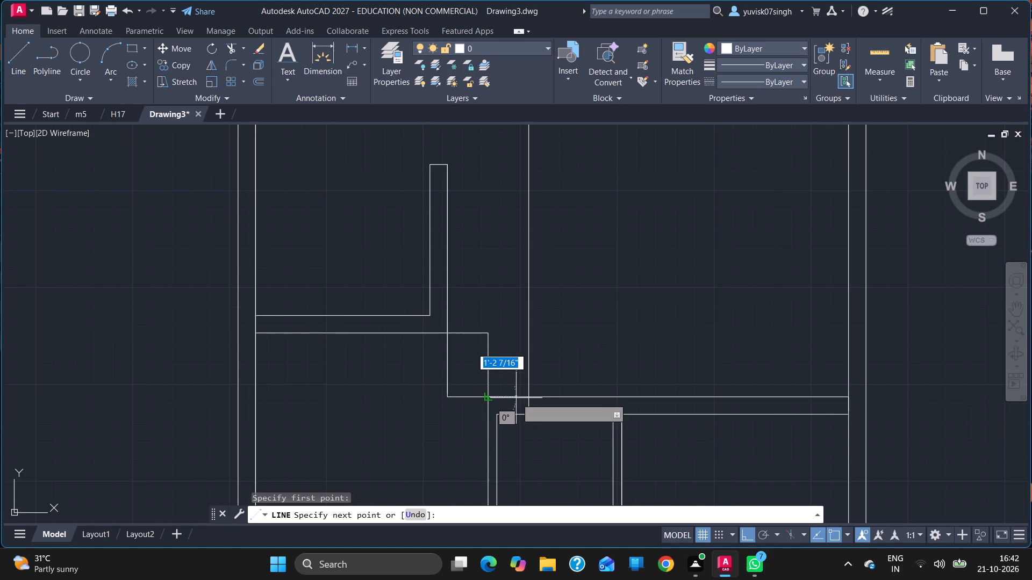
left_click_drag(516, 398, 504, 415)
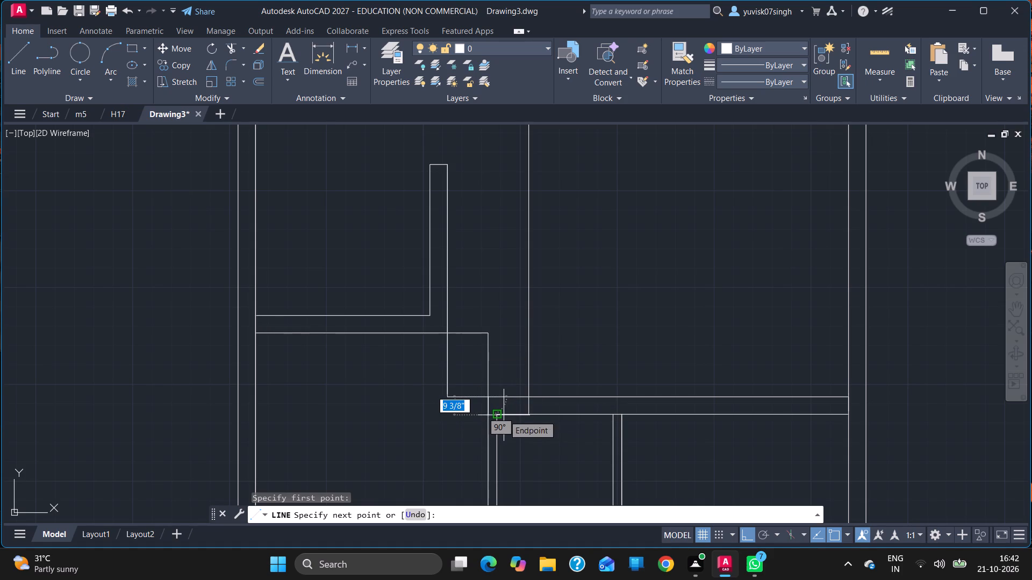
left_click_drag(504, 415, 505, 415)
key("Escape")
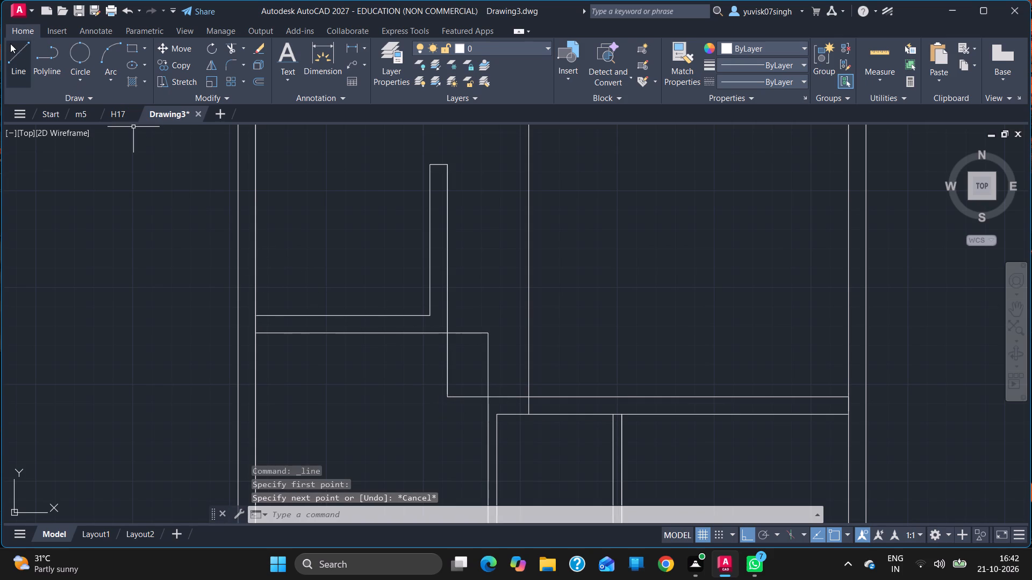
Draw lines 3" down and 5" right from the small lower room's upper-left corner, and switch from ortho to polar tracking.
left_click(10, 44)
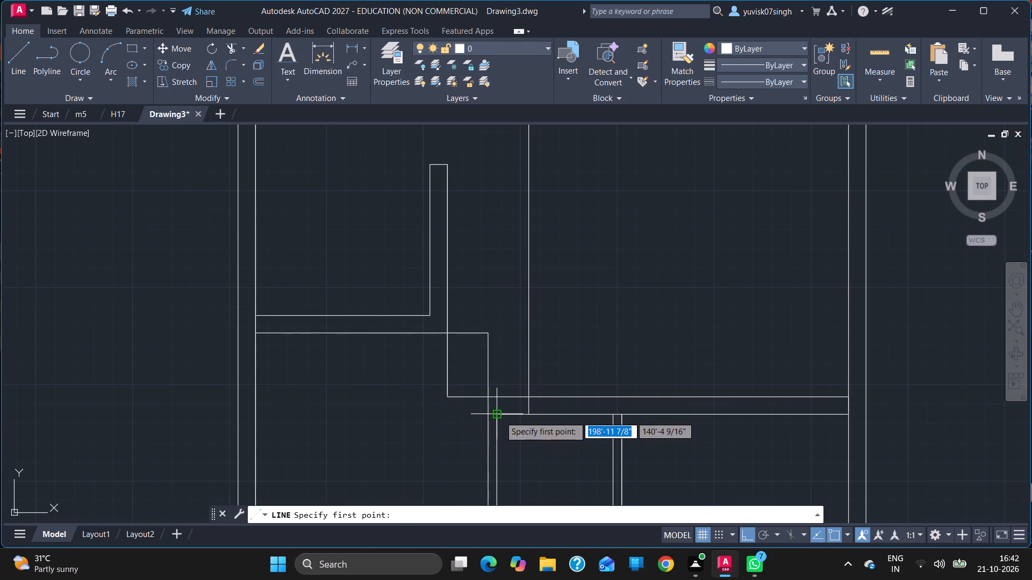
left_click_drag(500, 416, 512, 417)
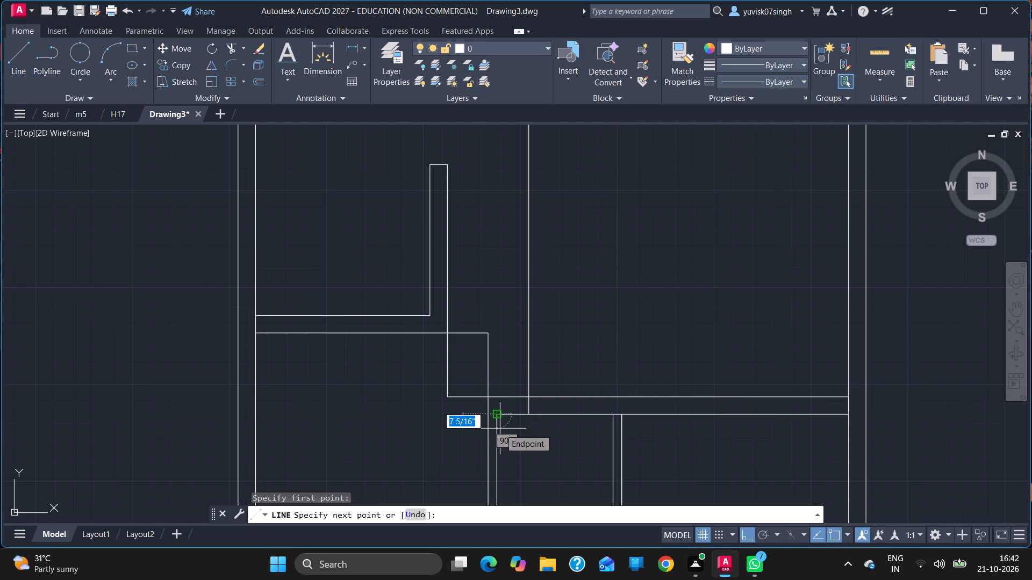
key("3")
key("Return")
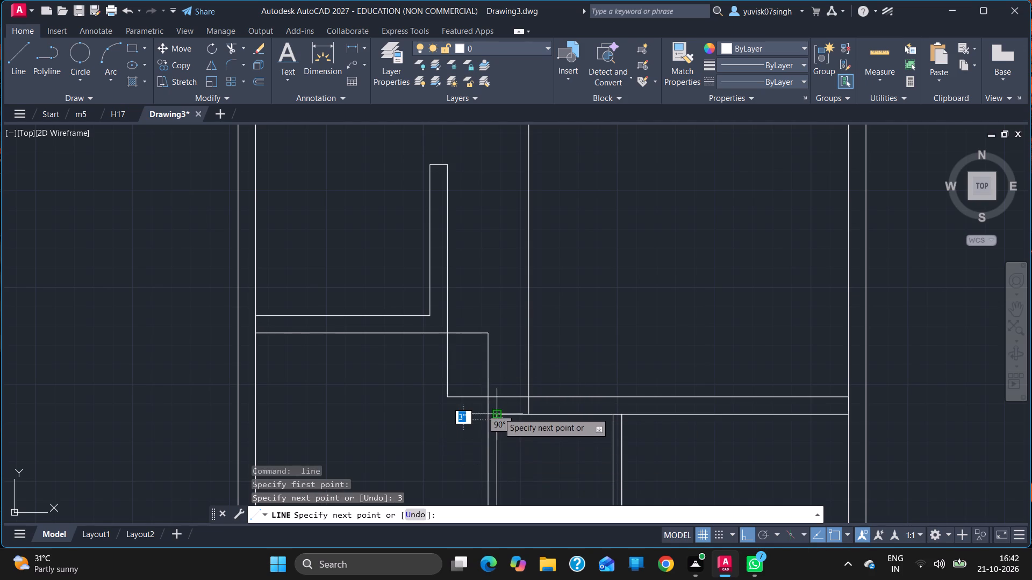
left_click_drag(498, 414, 514, 416)
key("5")
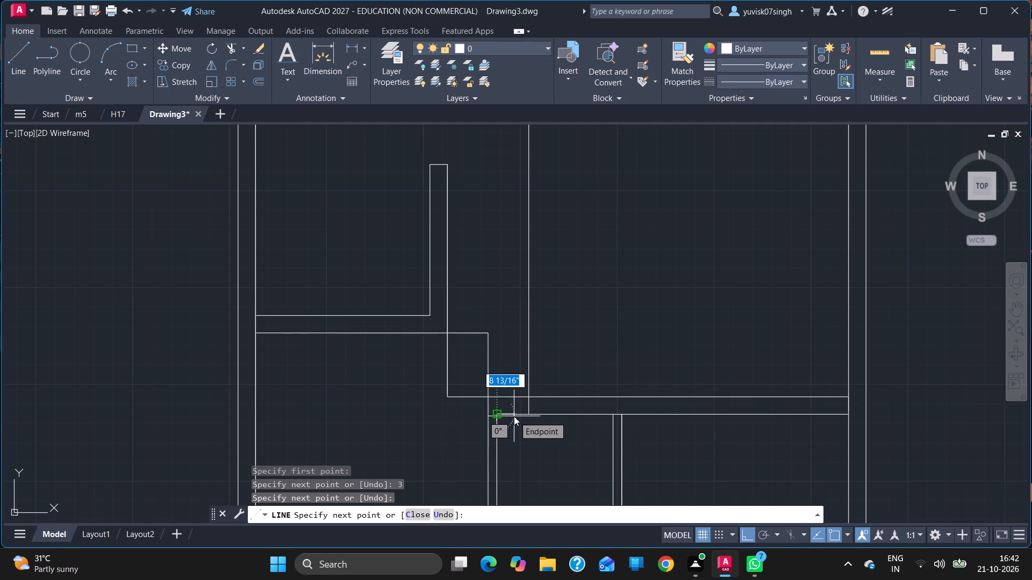
key("Return")
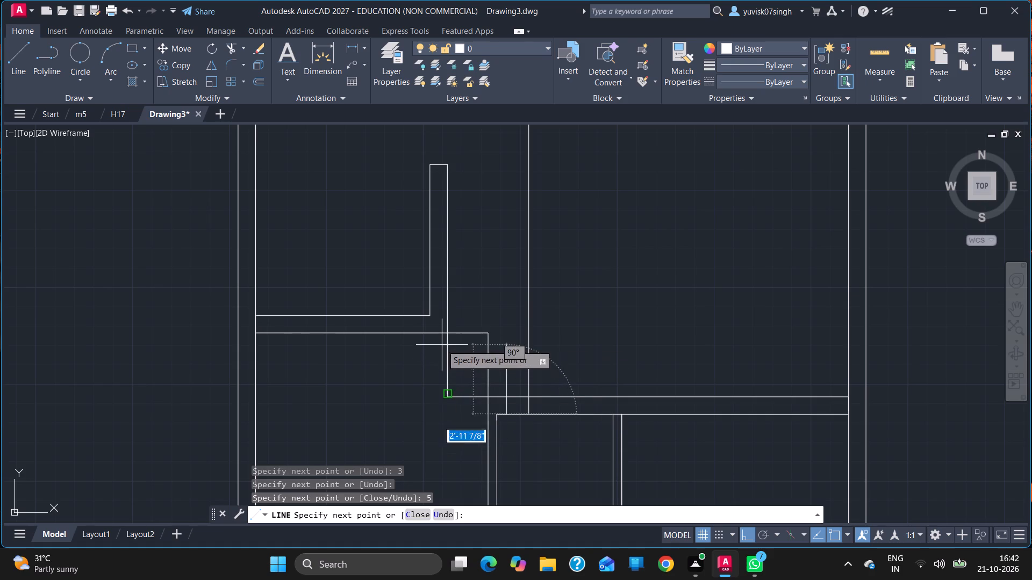
left_click(756, 535)
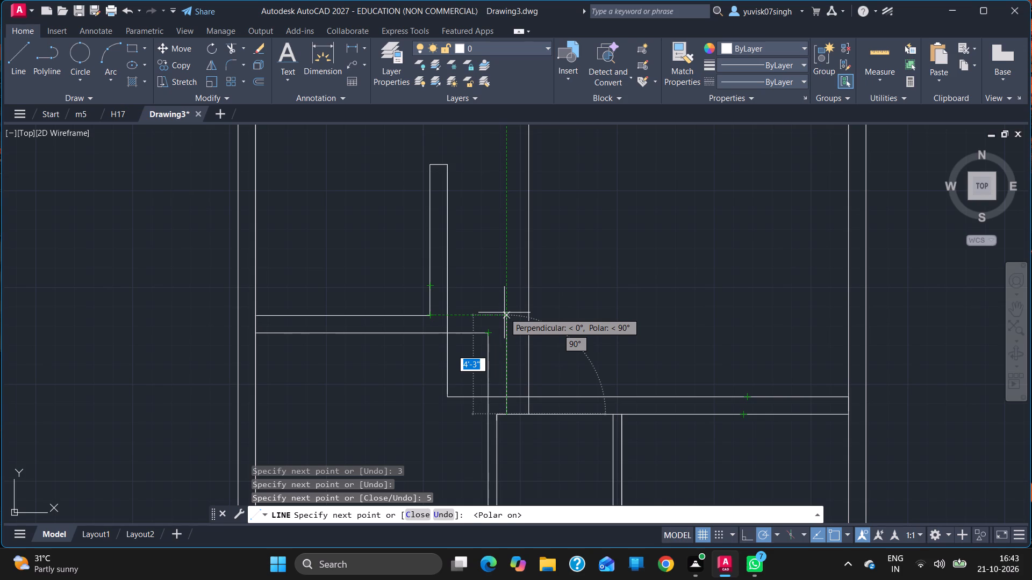
key("Escape")
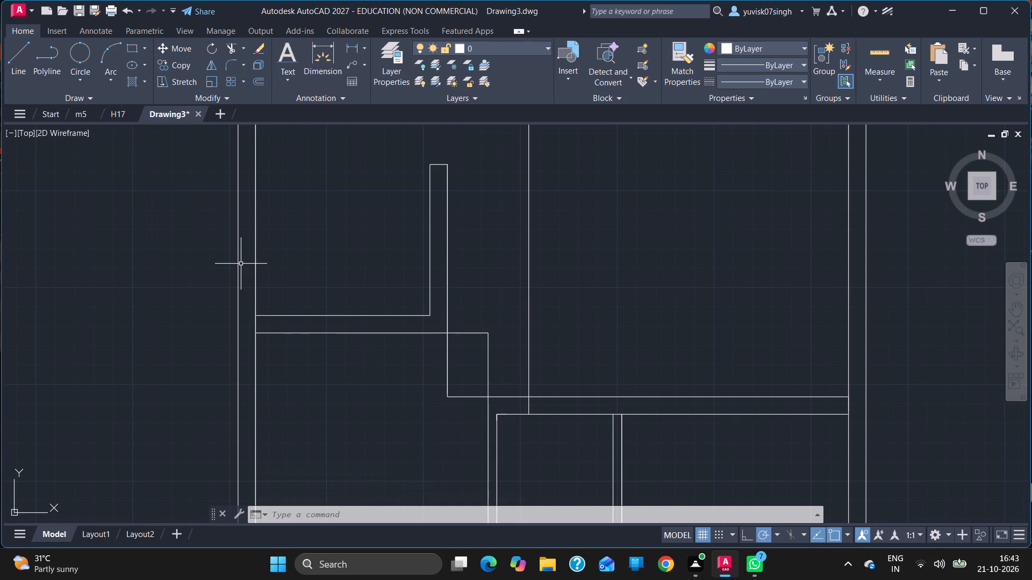
Draw a 1' horizontal line rightward along the horizontal wall's upper face, starting where the vertical wall line crosses it.
left_click(18, 79)
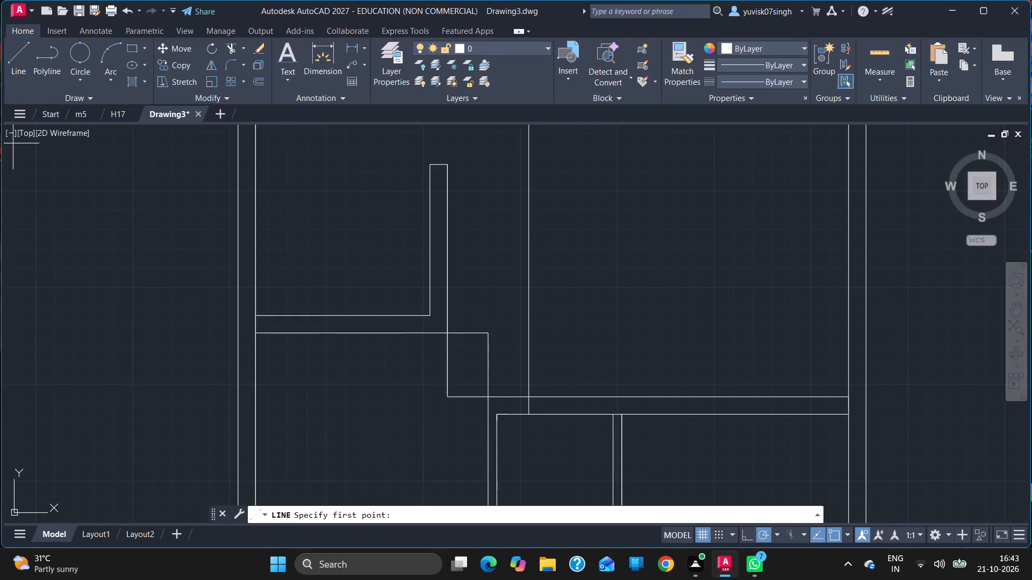
left_click_drag(486, 397, 518, 412)
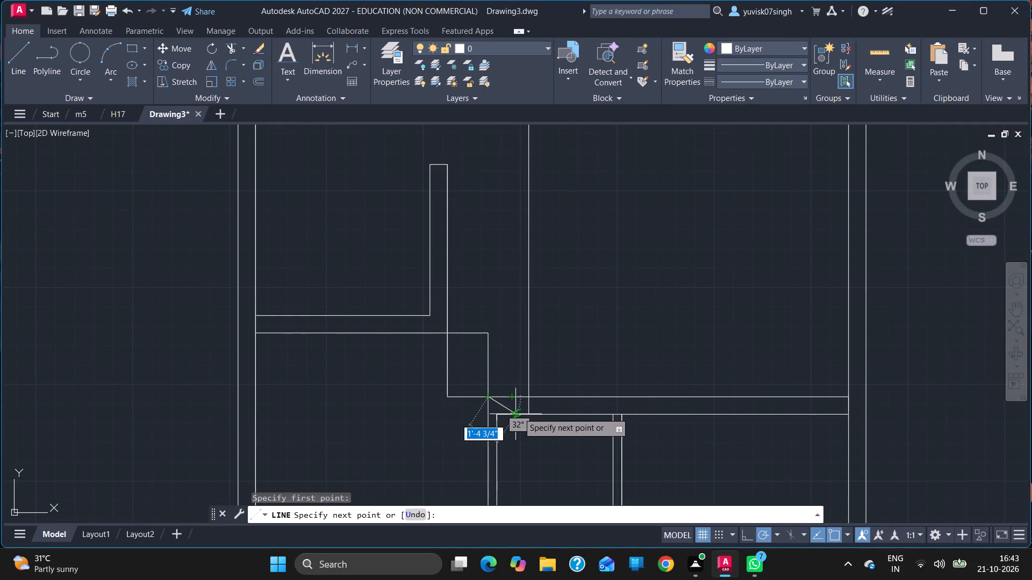
left_click_drag(518, 412, 518, 394)
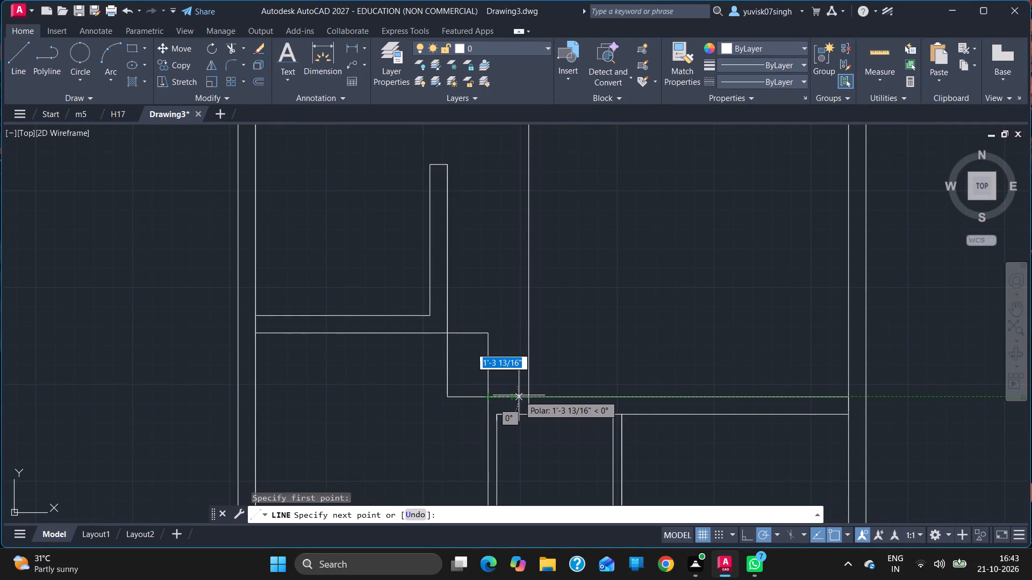
left_click_drag(518, 394, 507, 418)
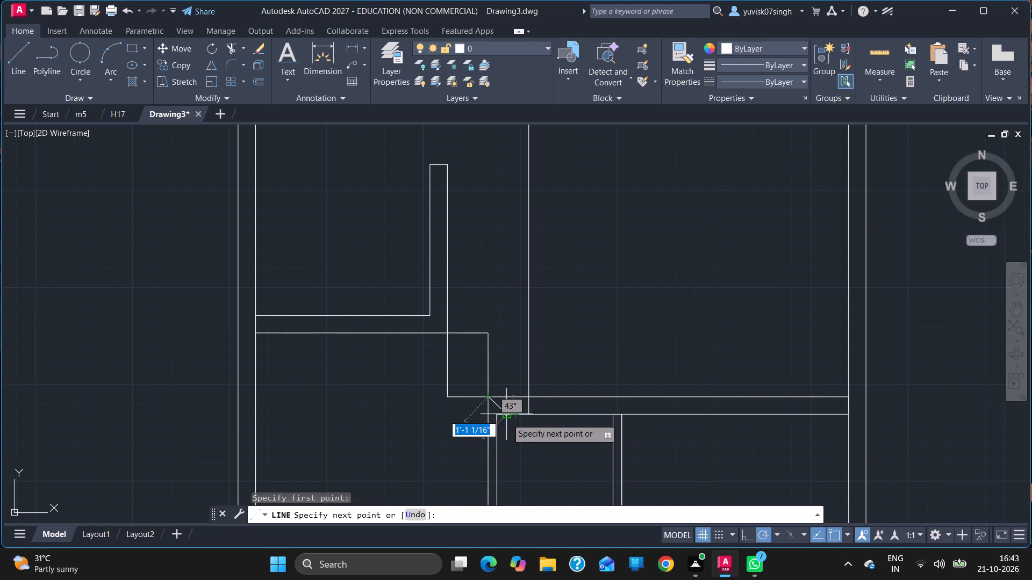
left_click_drag(507, 418, 515, 403)
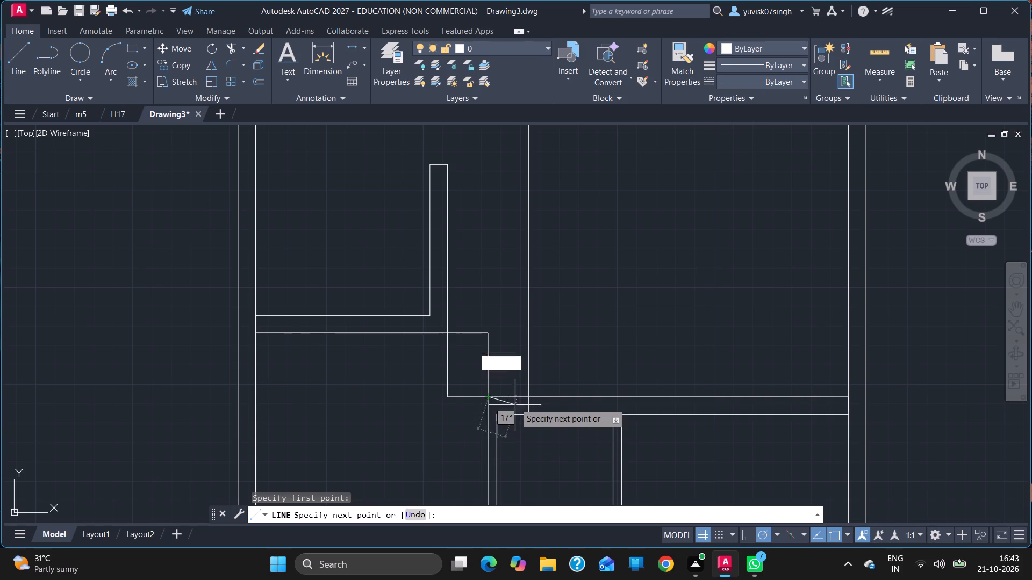
left_click_drag(515, 403, 512, 399)
scroll(512, 399, "up", 2, "ctrl")
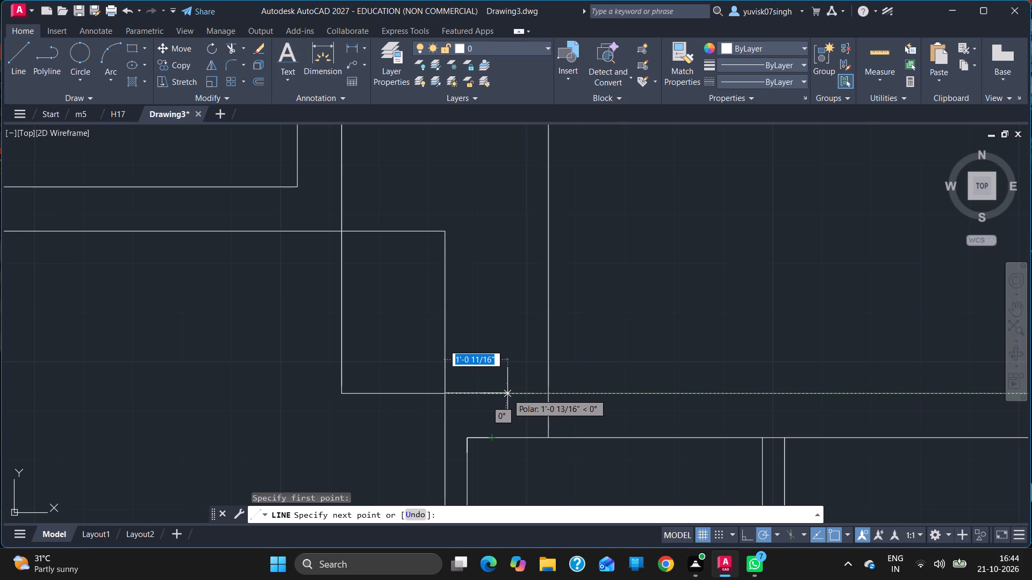
type("1'")
key("Return")
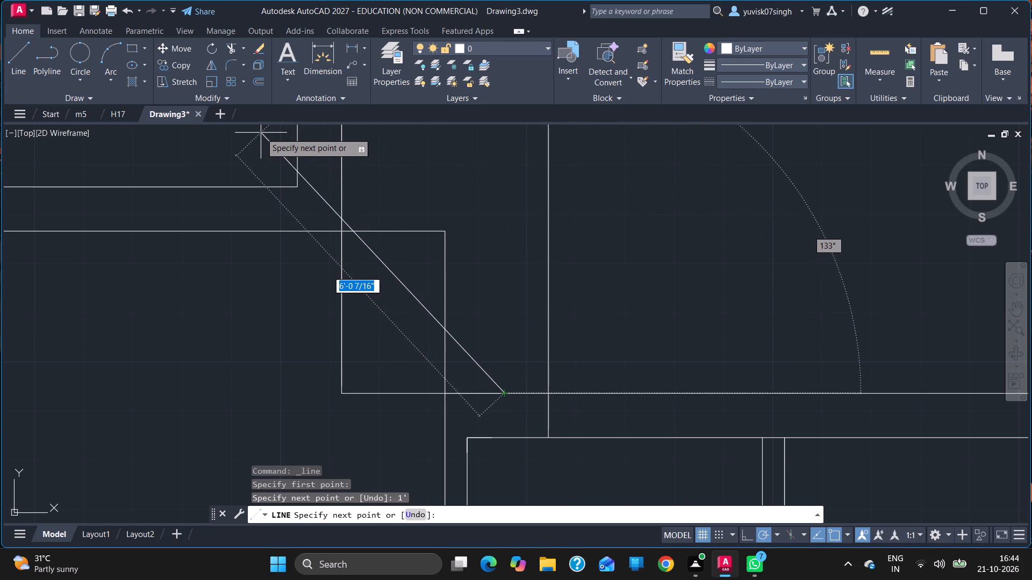
key("Escape")
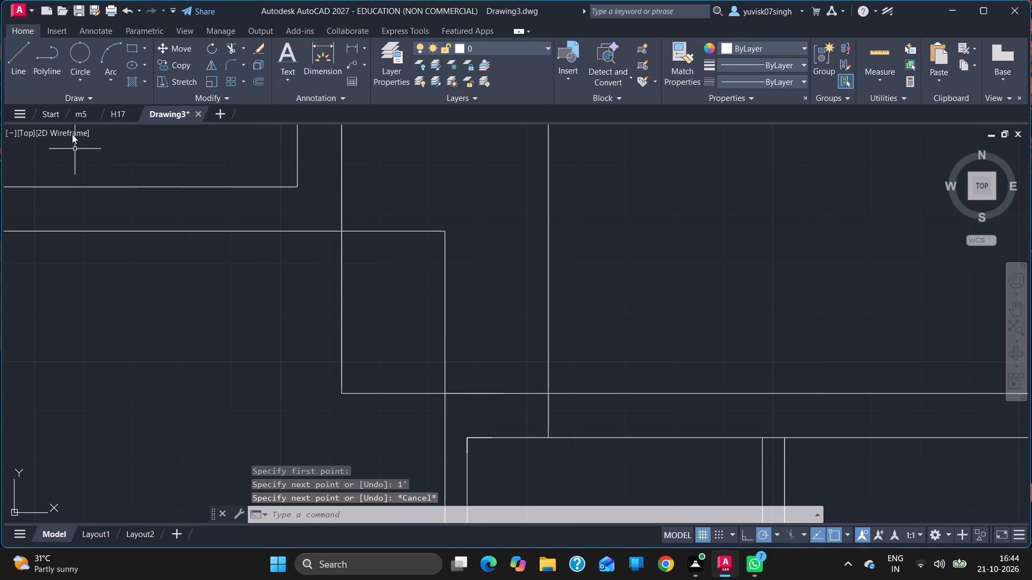
Draw a 1' vertical line downward along the wall line from the same crossing with the horizontal wall's upper face.
left_click(14, 57)
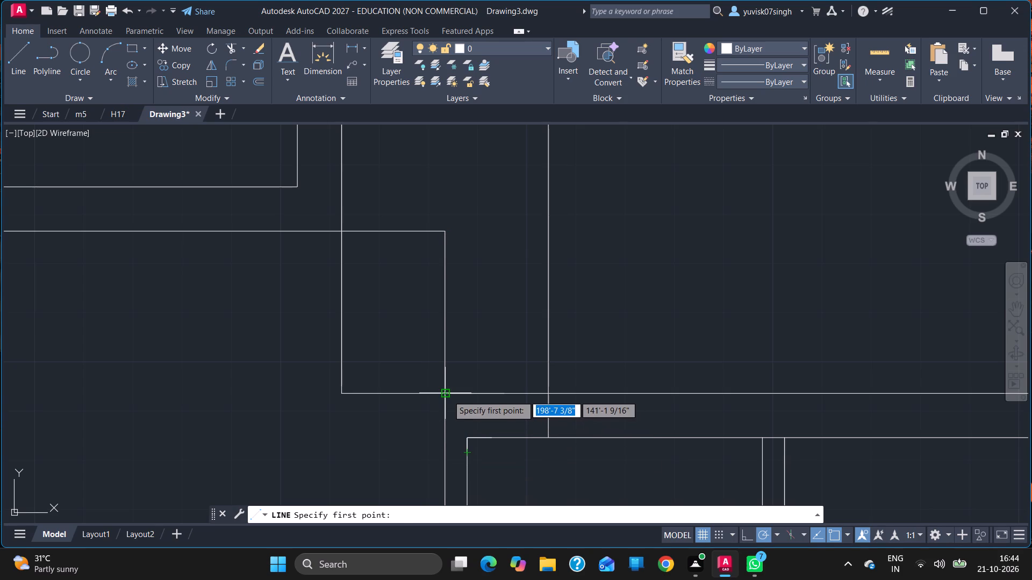
left_click_drag(448, 395, 444, 465)
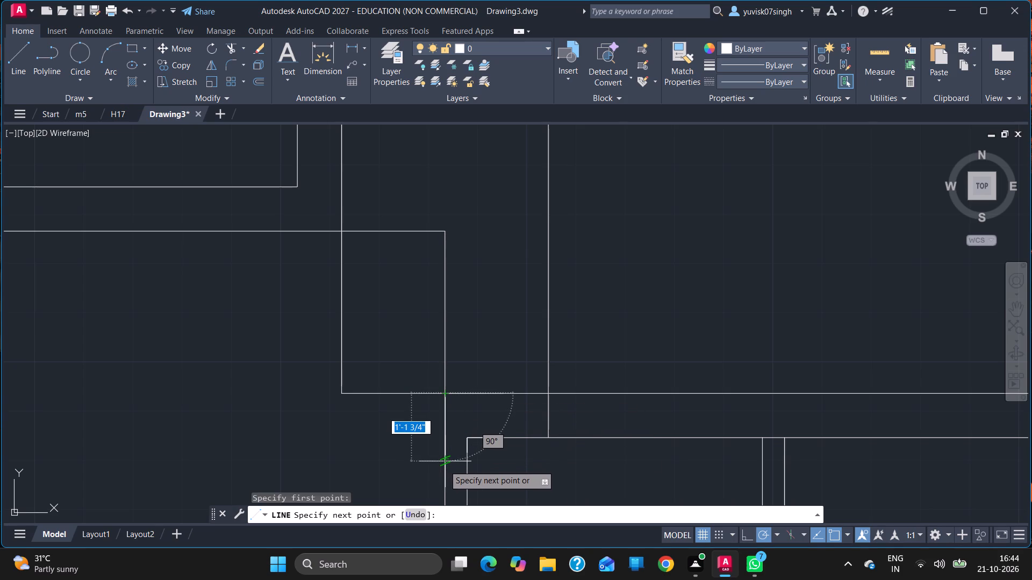
type("1'")
key("Return")
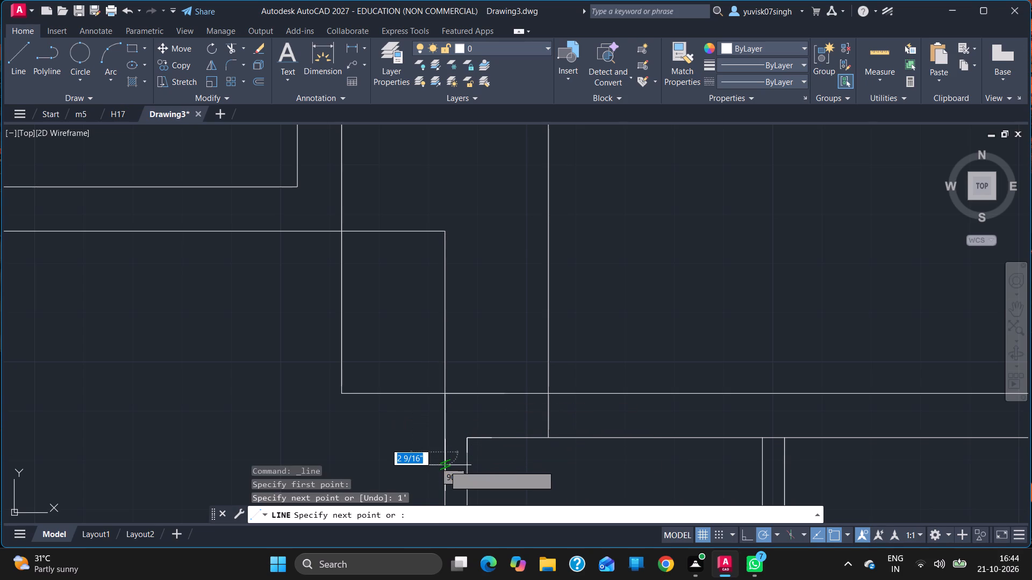
key("Escape")
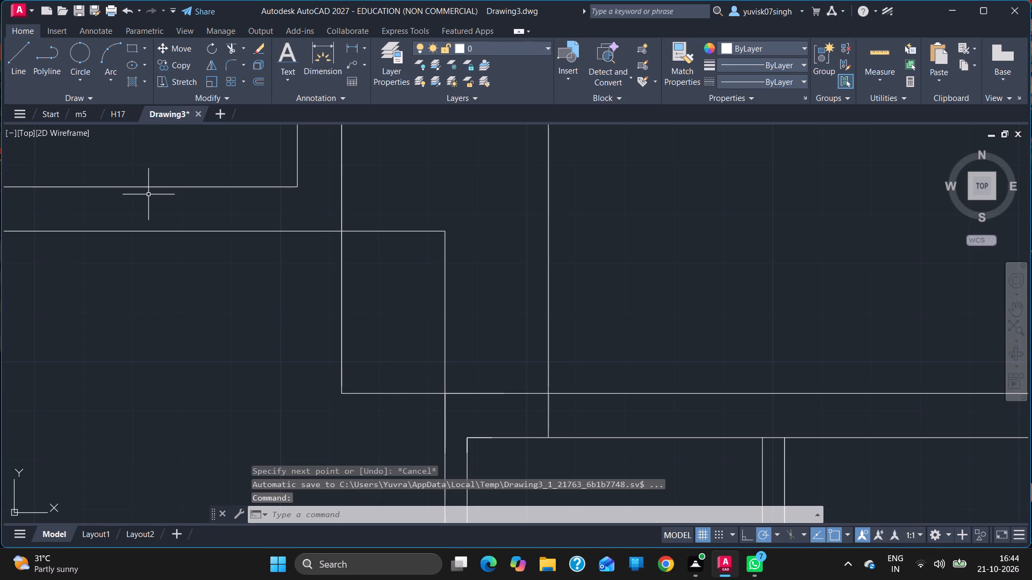
Draw a 45° diagonal line about 1'-5" long joining the free ends of the two 1' lines at the lower wall corner.
left_click(23, 70)
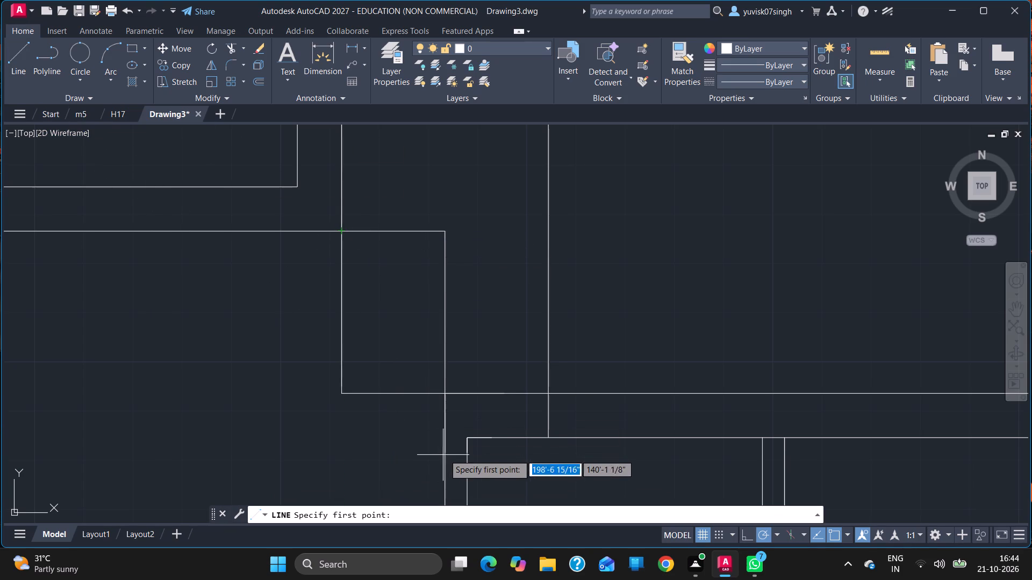
left_click_drag(445, 453, 505, 402)
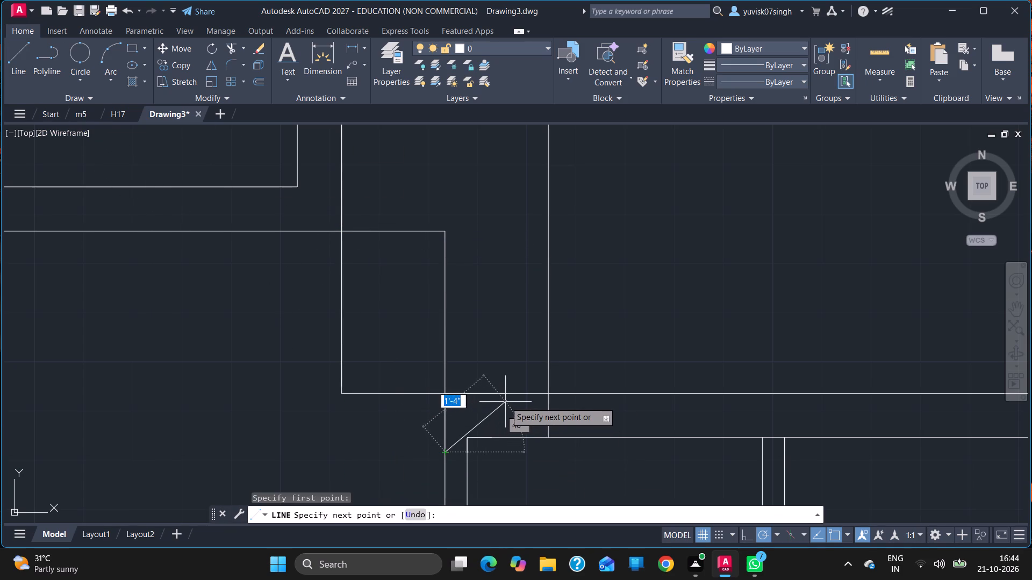
left_click_drag(505, 402, 506, 392)
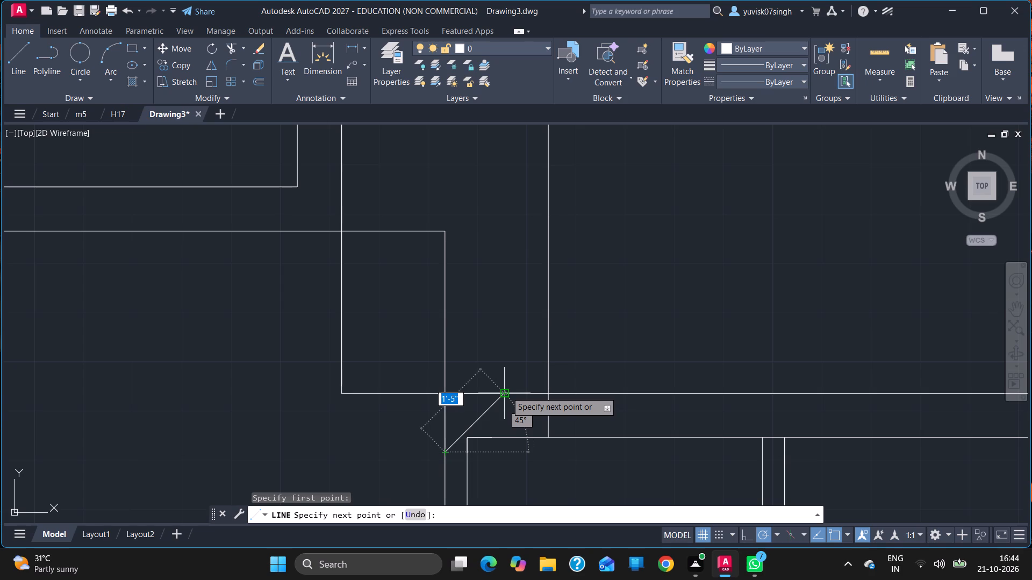
left_click_drag(506, 392, 507, 392)
left_click(507, 392)
key("Escape")
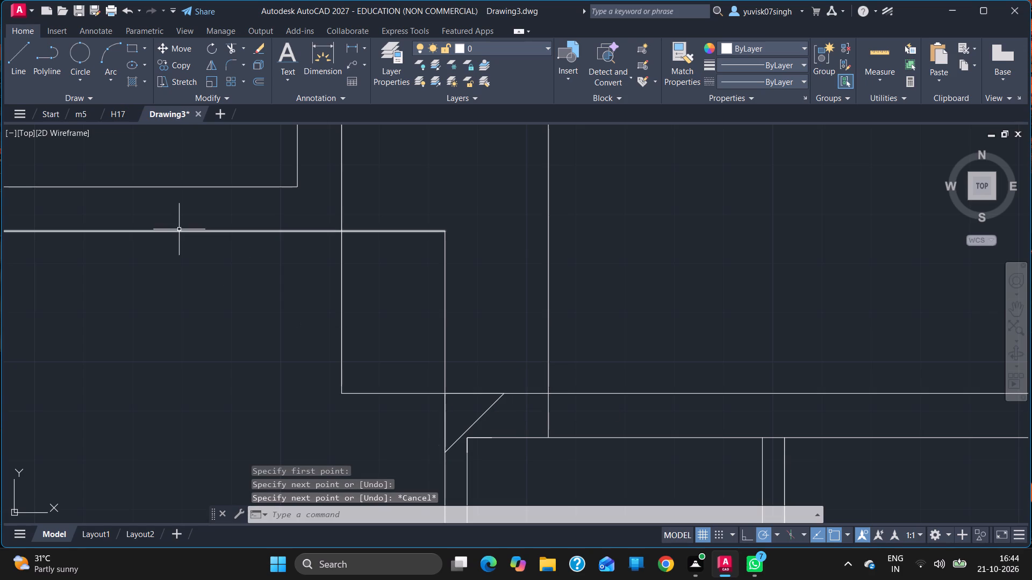
Draw a diagonal joining the free ends of the 3" and 5" lines at the small lower room's inner corner.
left_click(10, 52)
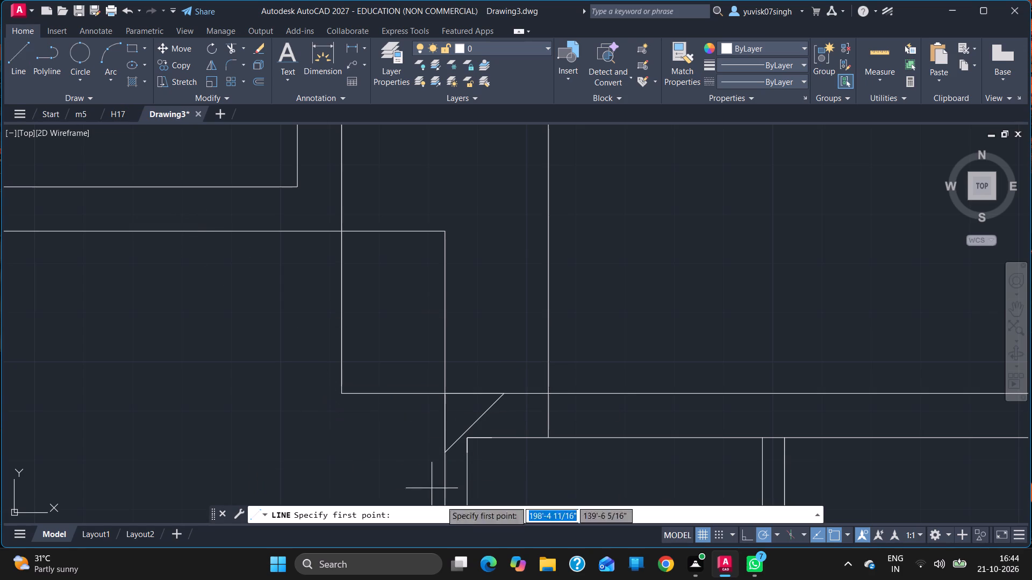
left_click(467, 454)
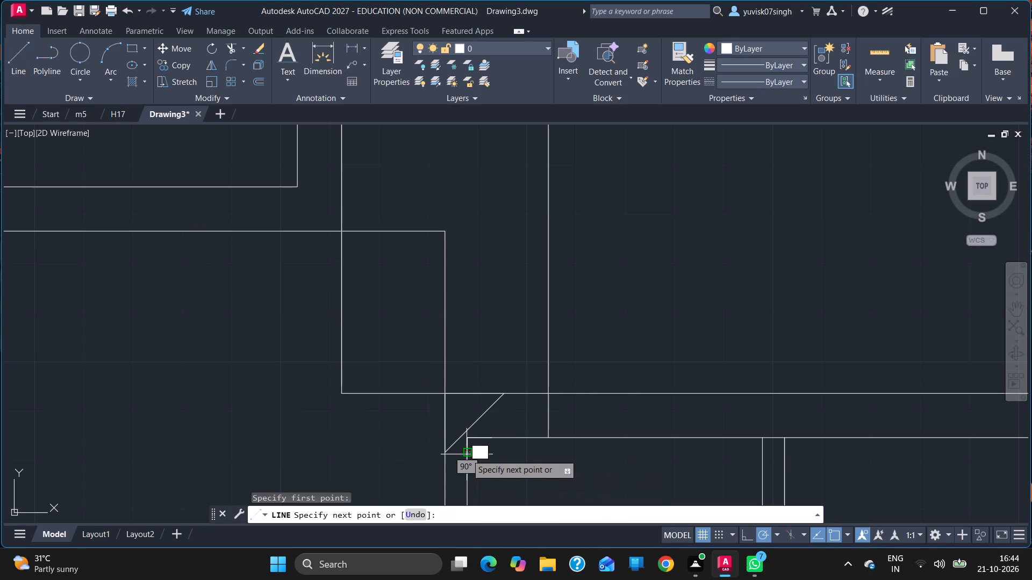
left_click(488, 440)
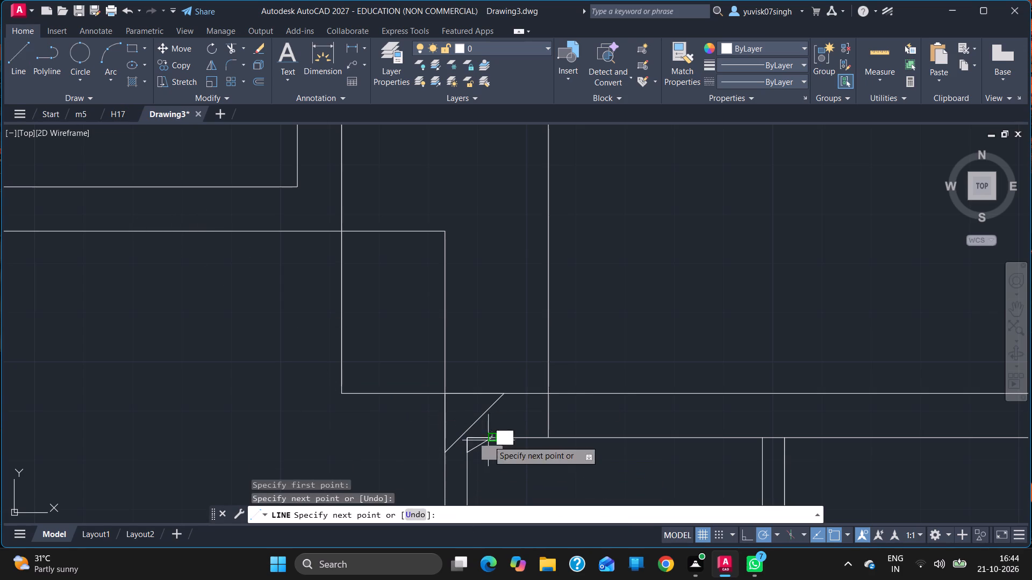
key("Escape")
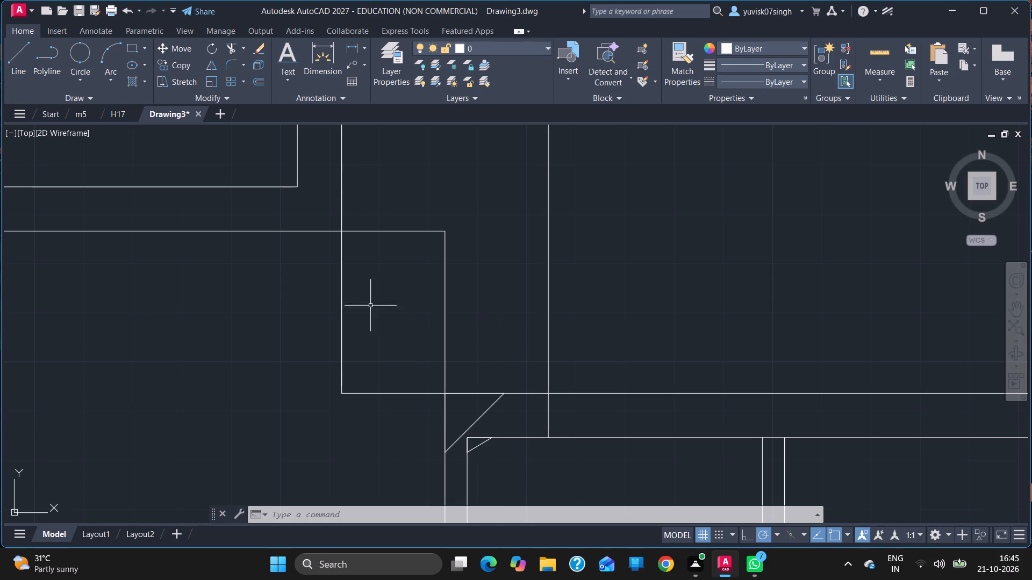
Draw 1' lines upward and leftward from the upper room's outer wall crossing, and join their ends with a diagonal.
left_click(19, 57)
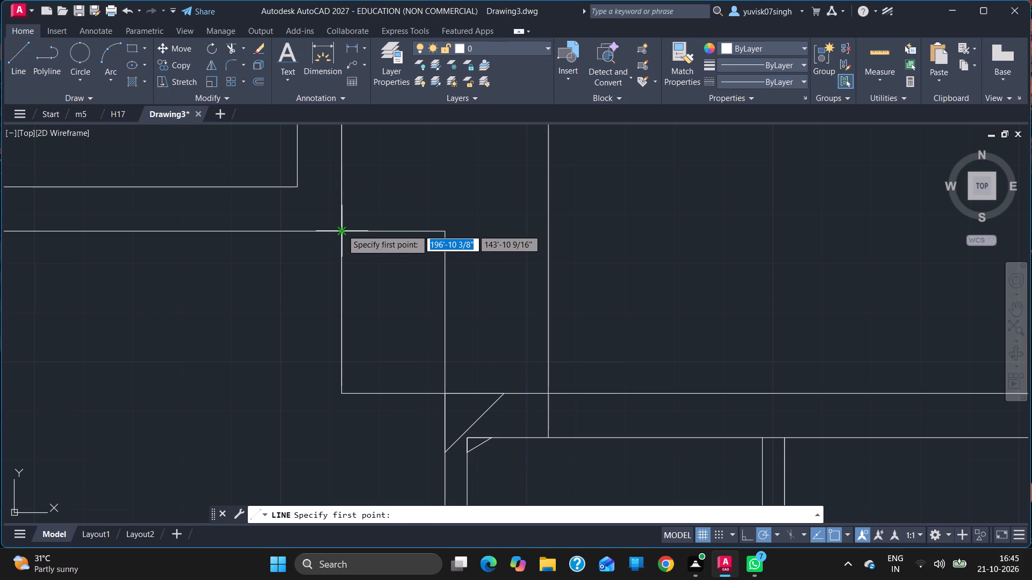
left_click_drag(342, 229, 344, 154)
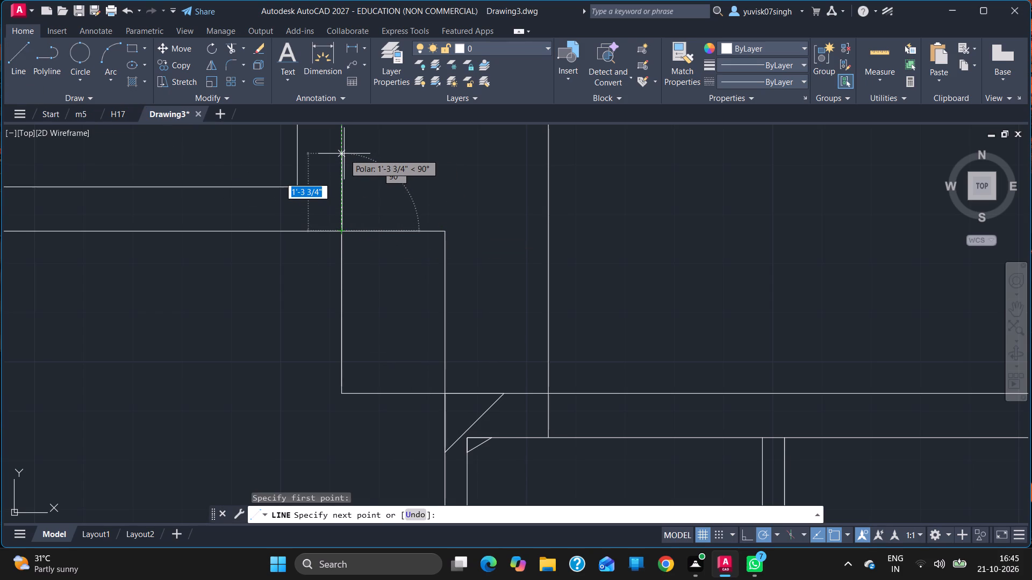
type("1'")
key("Return")
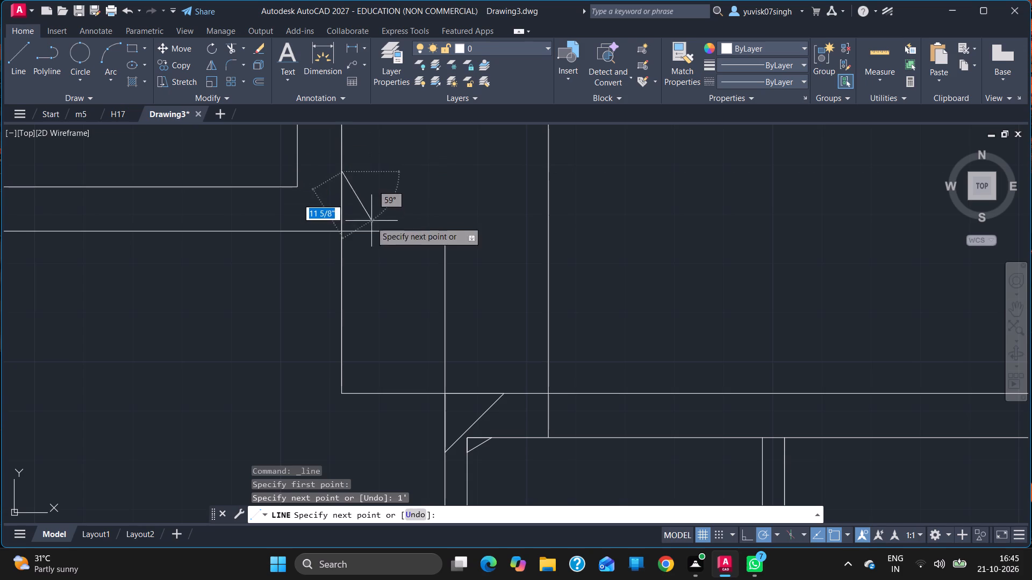
left_click_drag(341, 233, 216, 237)
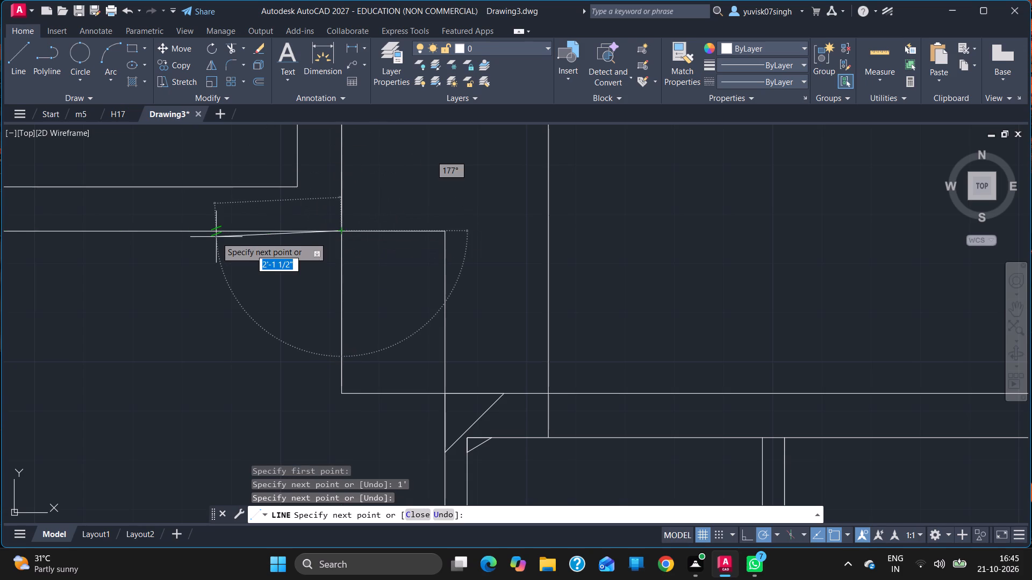
key("1")
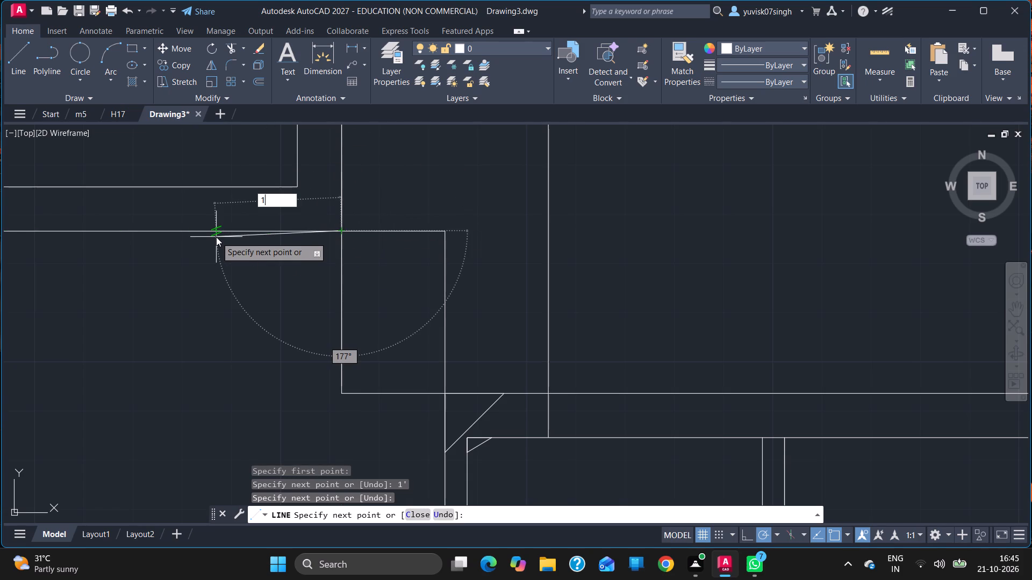
key("Escape")
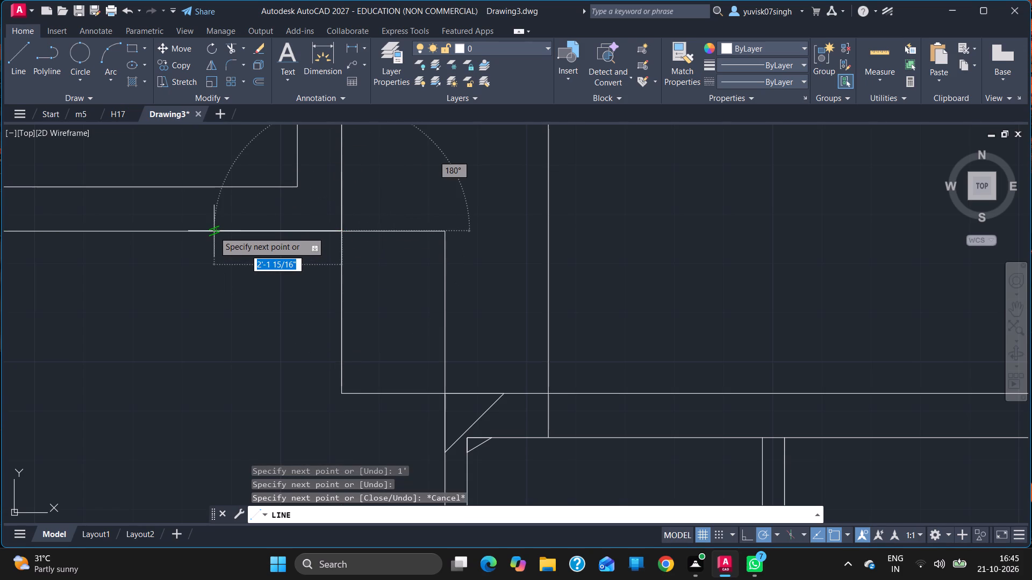
type("1'")
key("Return")
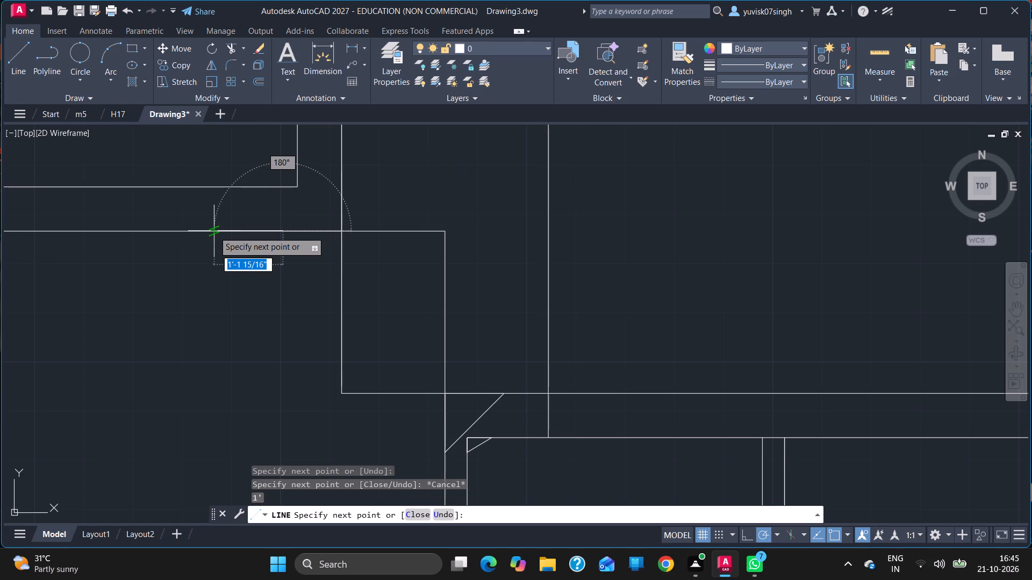
left_click(345, 175)
key("Escape")
Draw 3" lines upward and leftward from the upper room's inner lower-right corner, and join their ends with a diagonal.
left_click(23, 67)
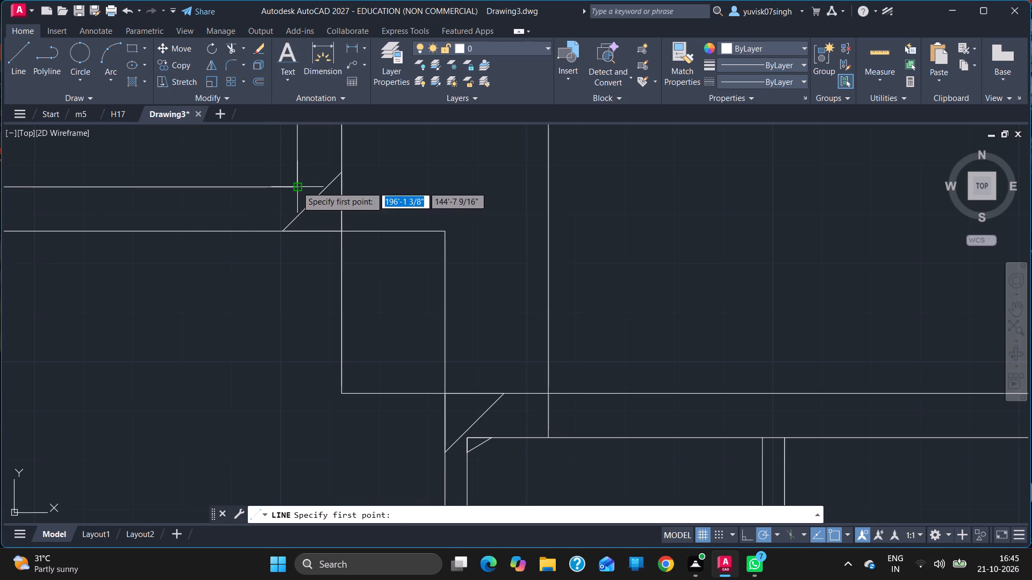
left_click_drag(297, 186, 302, 171)
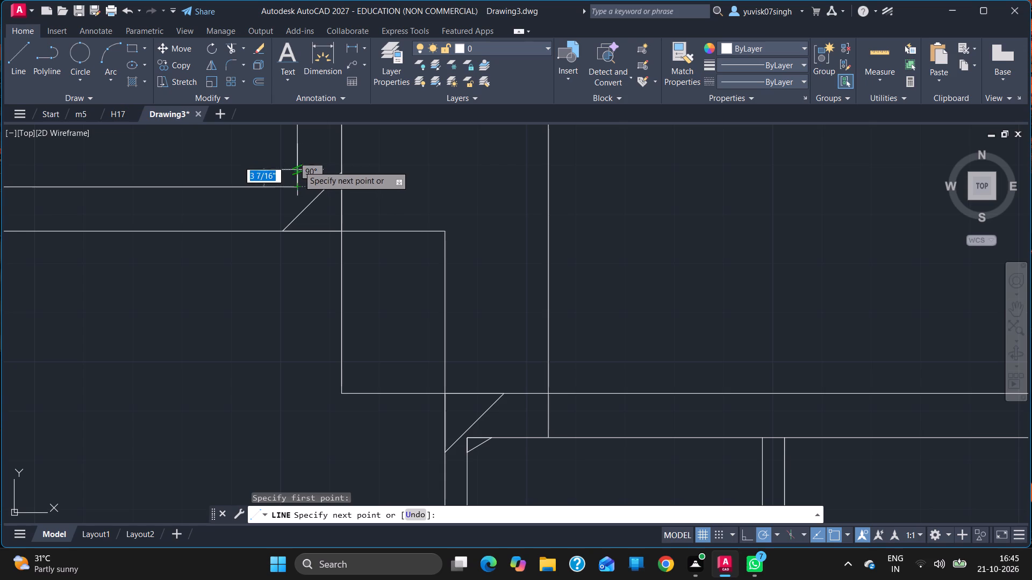
key("3")
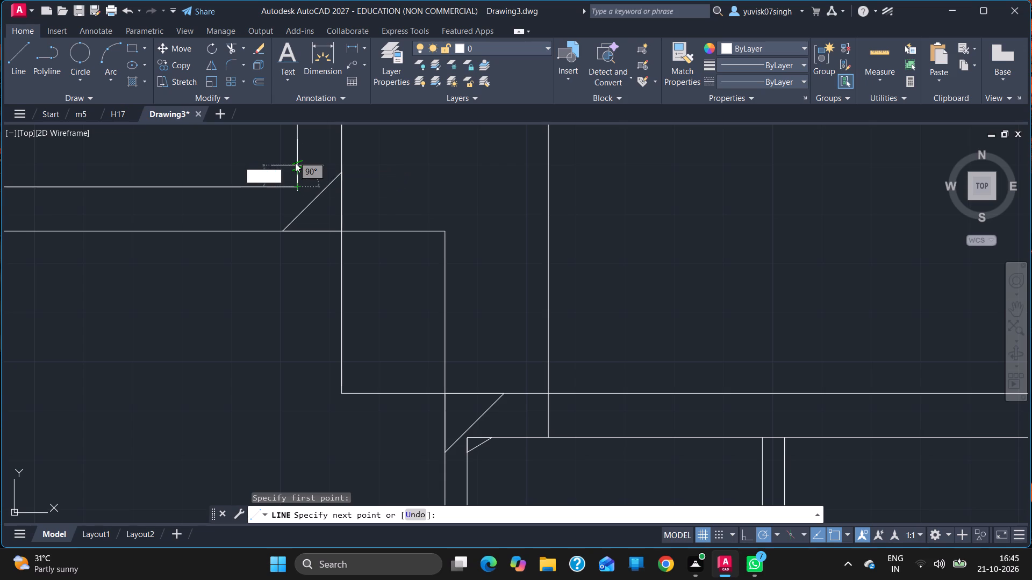
key("Return")
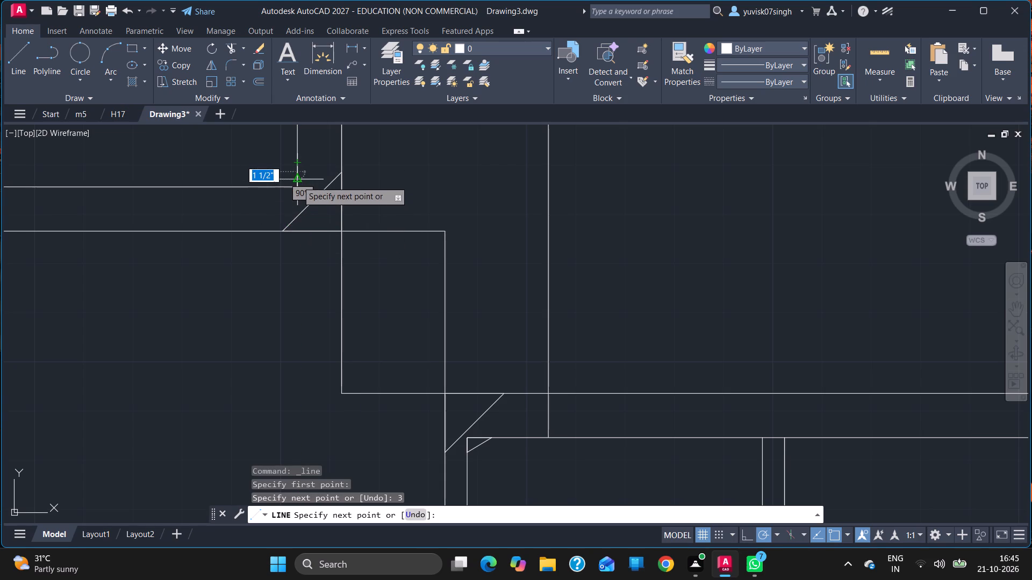
left_click_drag(297, 189, 240, 185)
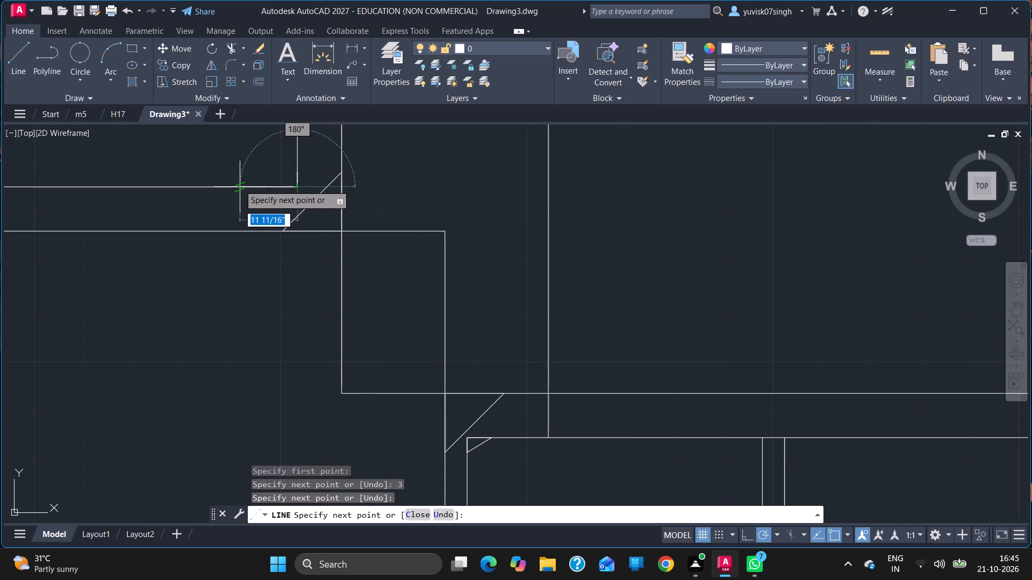
key("3")
key("Return")
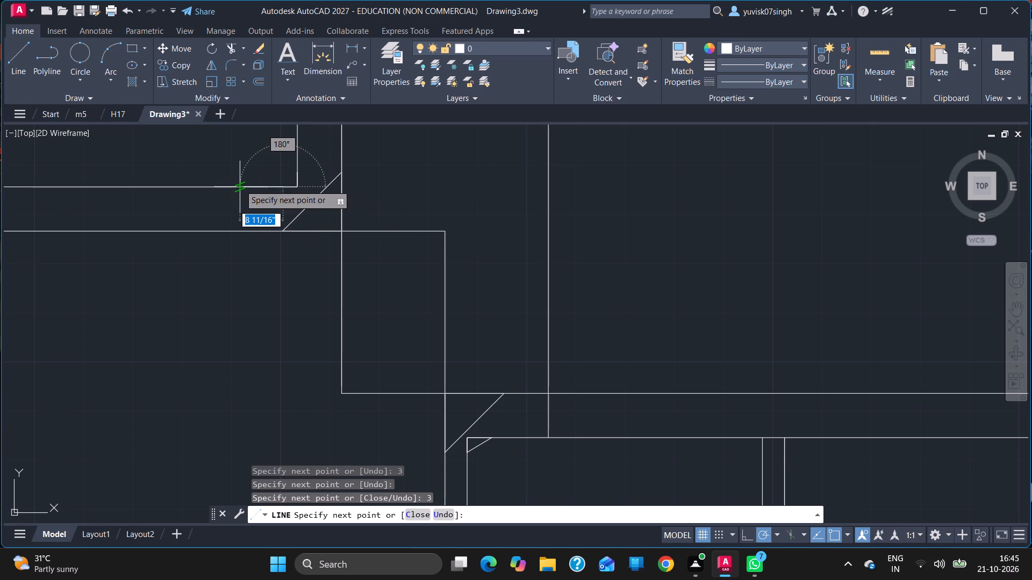
left_click(294, 173)
key("Escape")
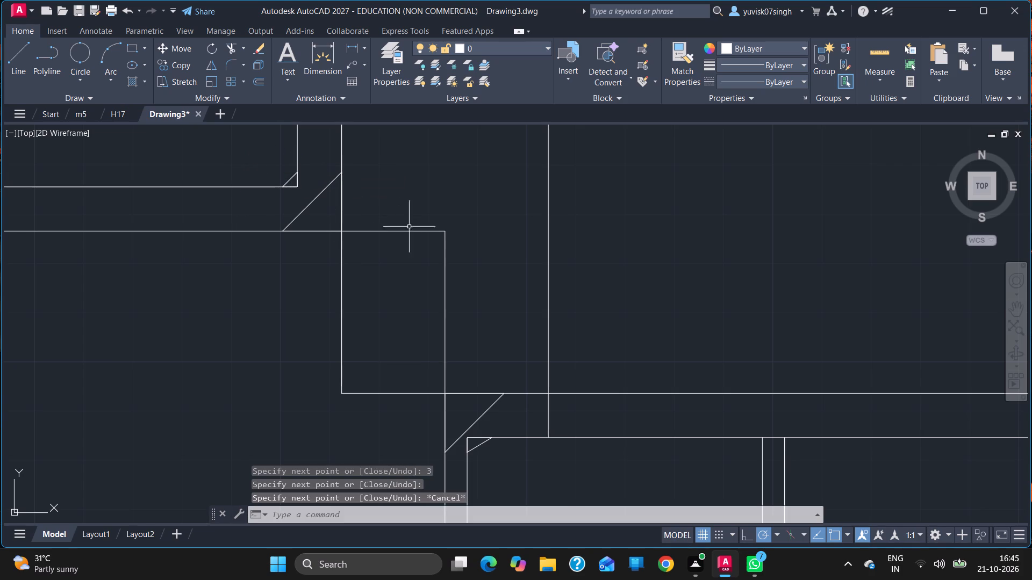
Trim the upper room's inner corner back to its small diagonal.
type("TR")
key("Return")
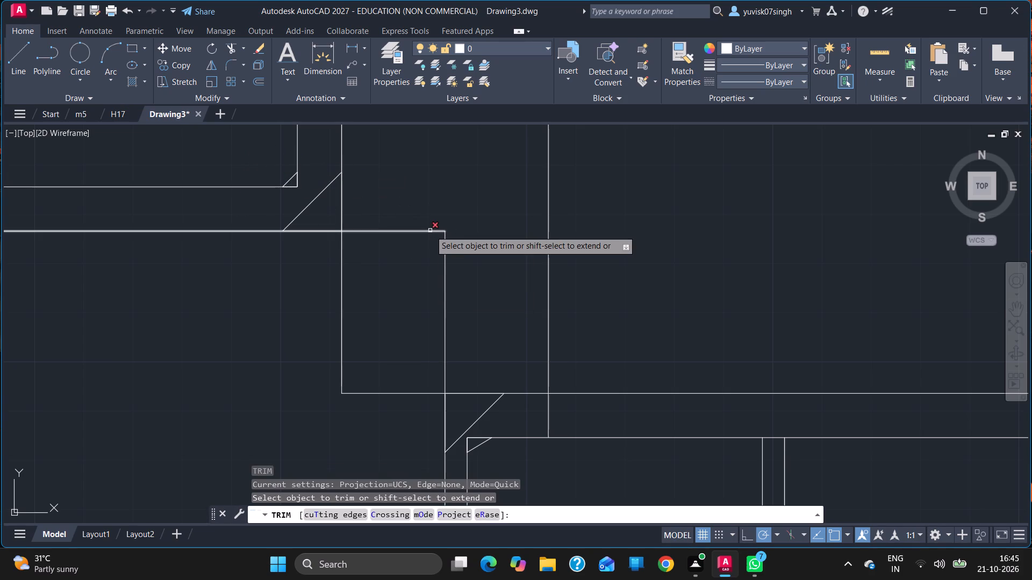
left_click_drag(303, 181, 300, 181)
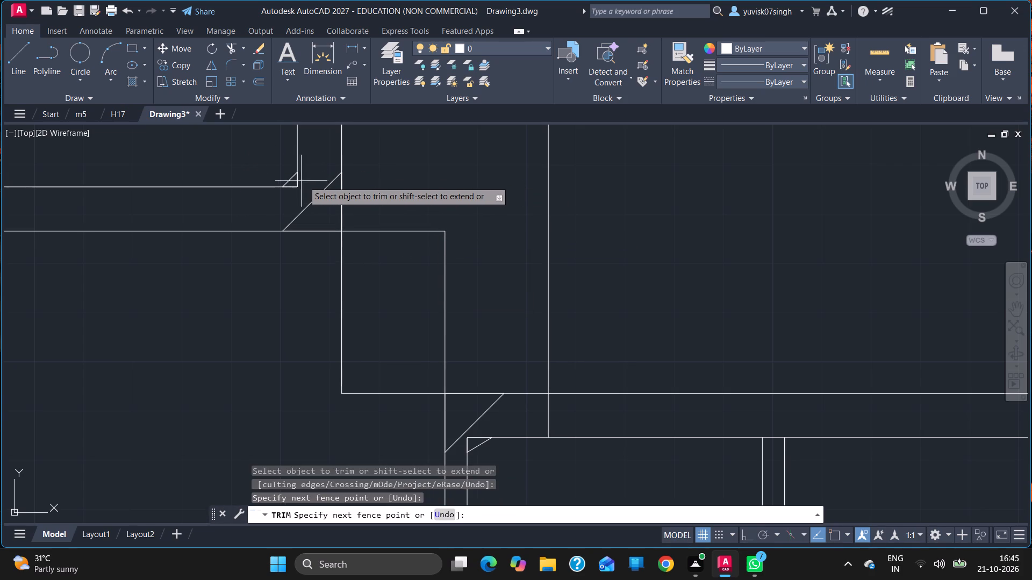
left_click_drag(300, 181, 292, 186)
left_click(292, 186)
left_click_drag(292, 186, 290, 192)
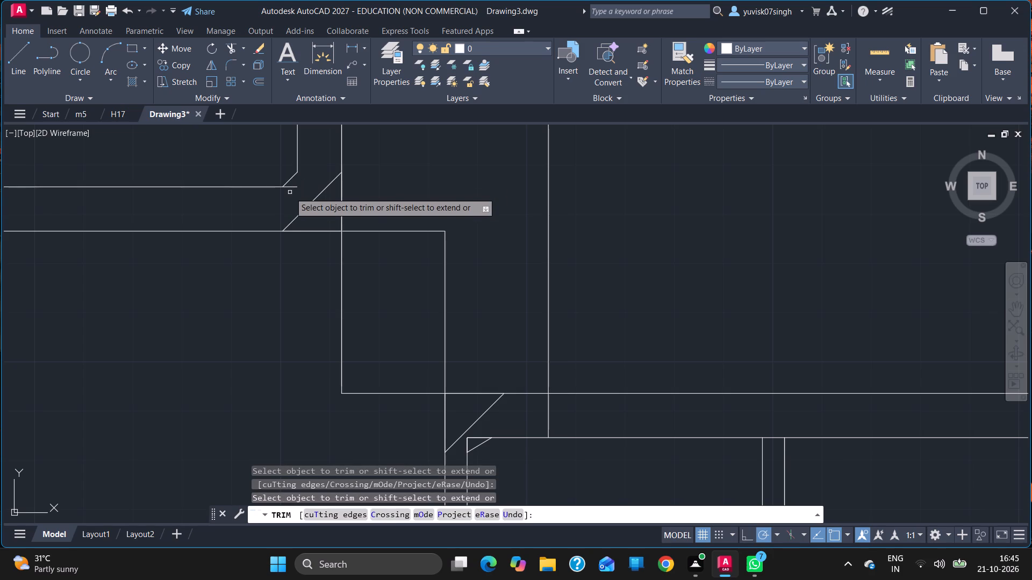
left_click_drag(290, 192, 290, 191)
left_click_drag(290, 191, 302, 180)
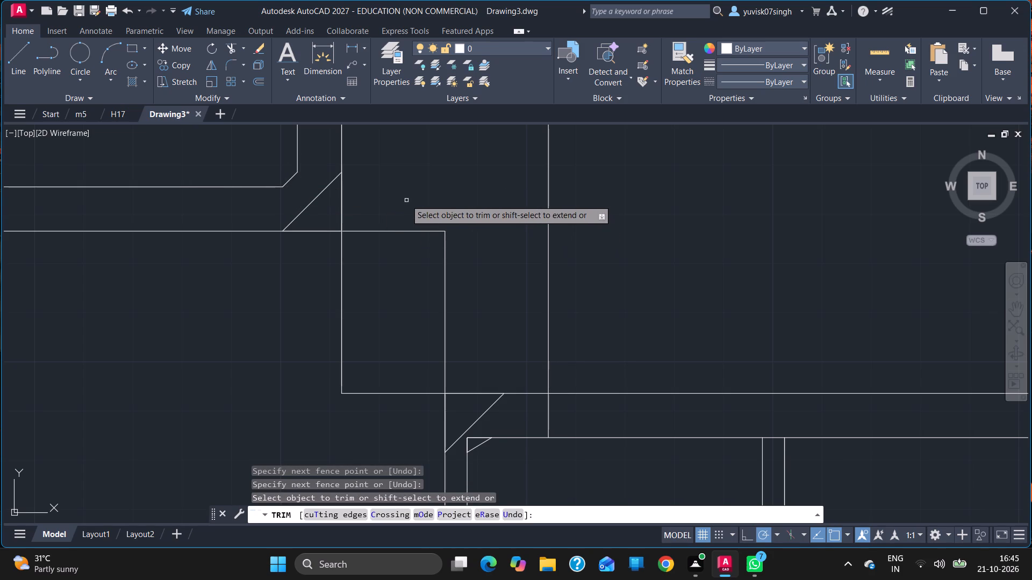
Trim away the overlapping wall lines between the upper room's outer diagonal and the lower room's corner.
left_click_drag(406, 200, 429, 214)
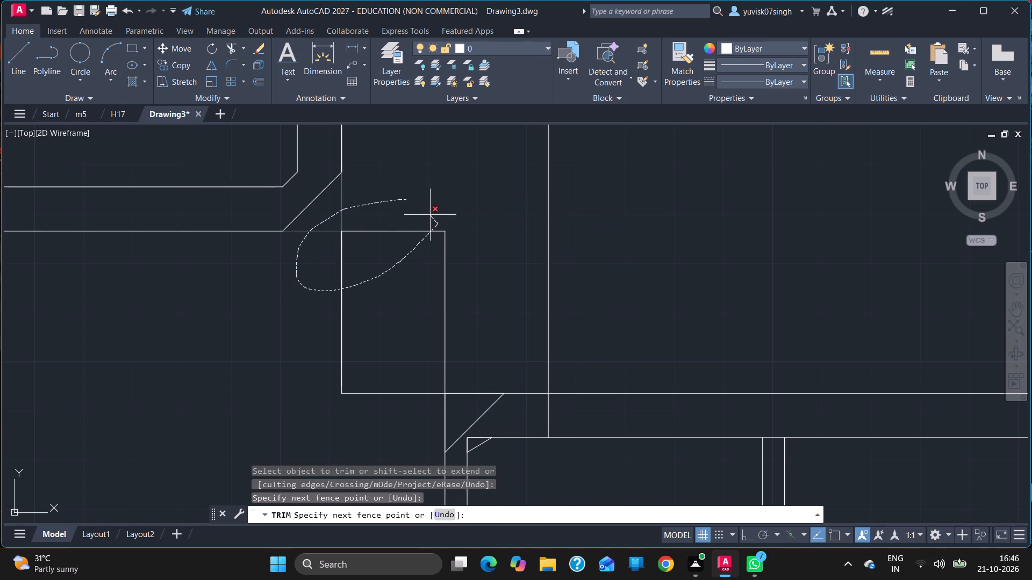
left_click_drag(429, 214, 379, 402)
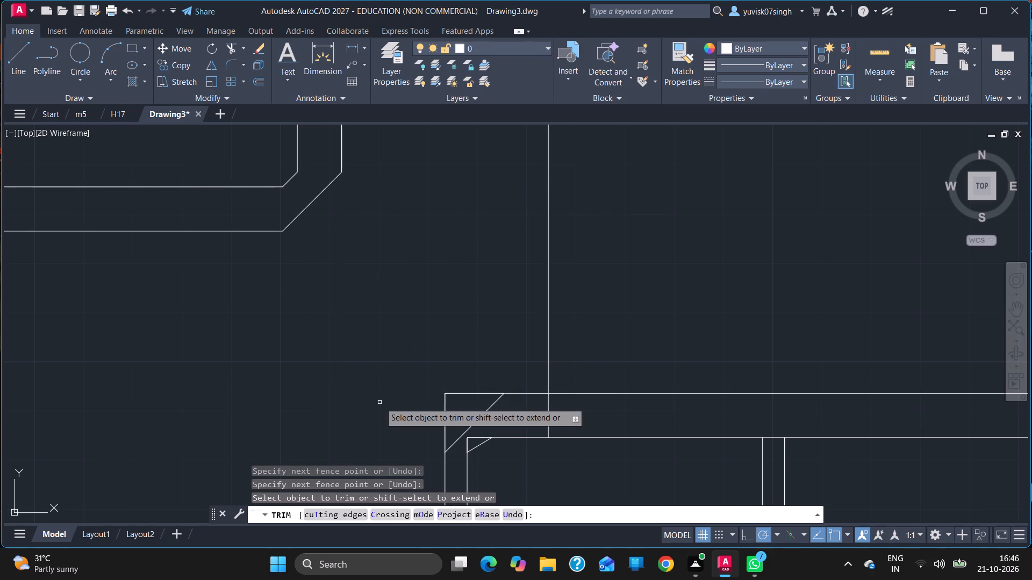
Trim the lower room's outer and inner corners back to their diagonals.
left_click_drag(464, 356, 418, 439)
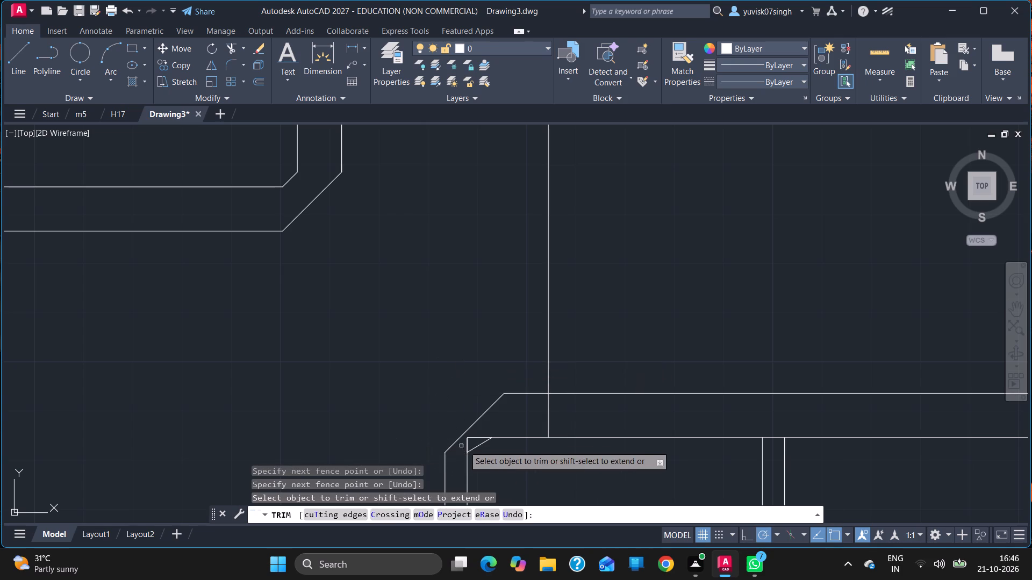
left_click_drag(484, 429, 460, 451)
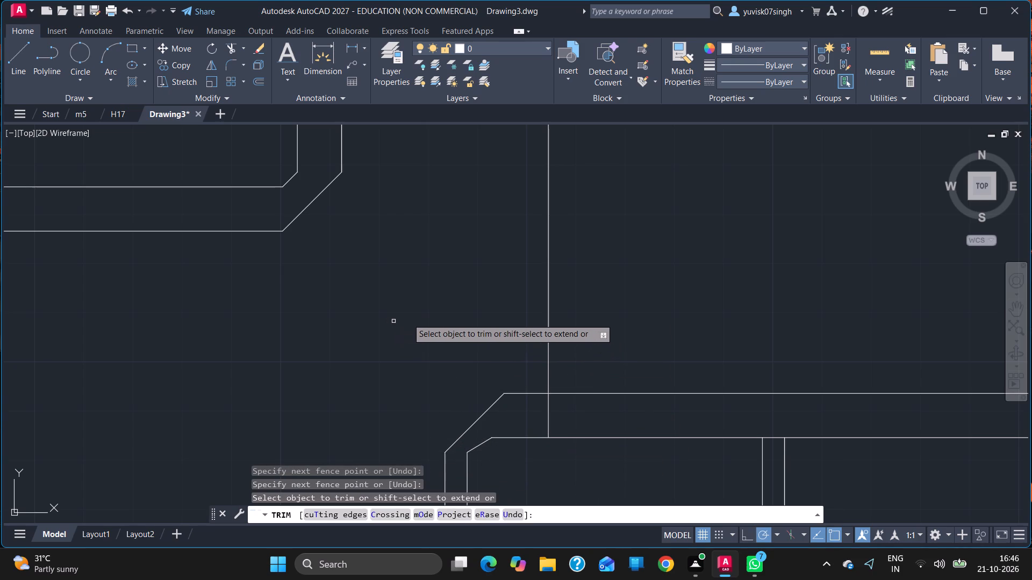
Trim away the leftover vertical line above the lower rooms, including its piece inside the horizontal wall.
left_click_drag(468, 315, 575, 308)
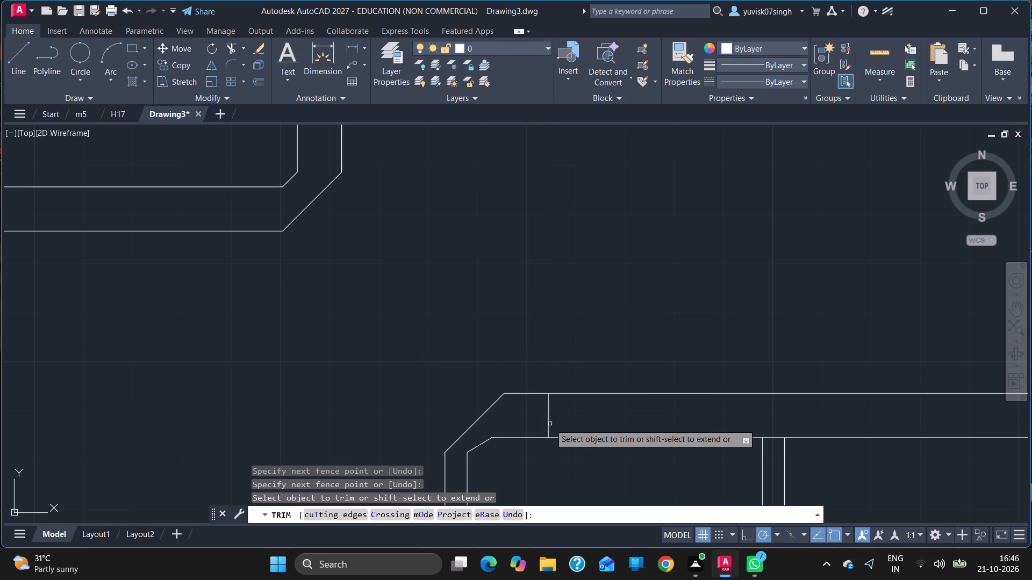
left_click(550, 423)
Draw a diagonal line about 4'-8" long from the lower room's outer corner to the upper room's outer corner.
scroll(621, 236, "down", 3, "ctrl")
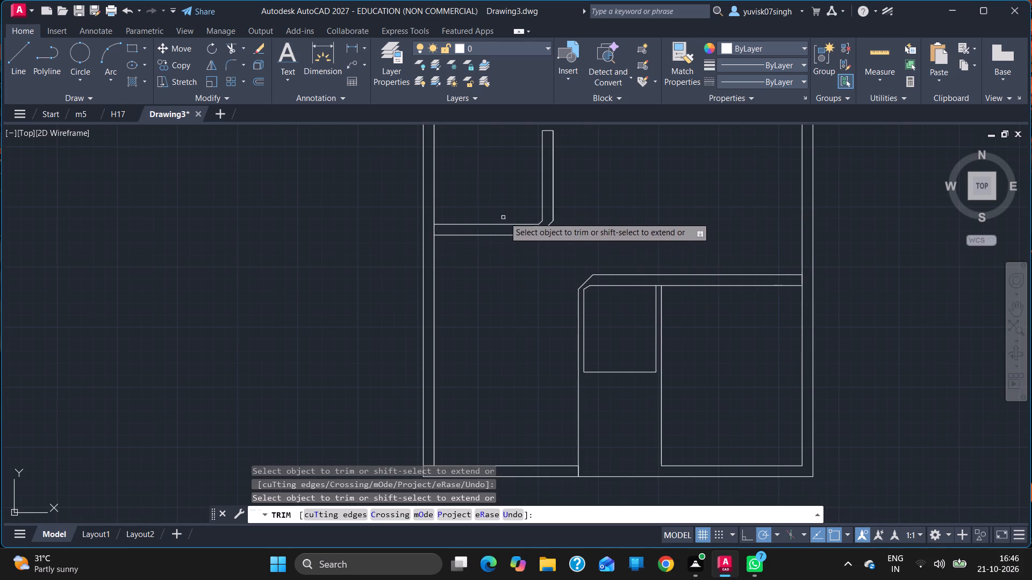
left_click(20, 71)
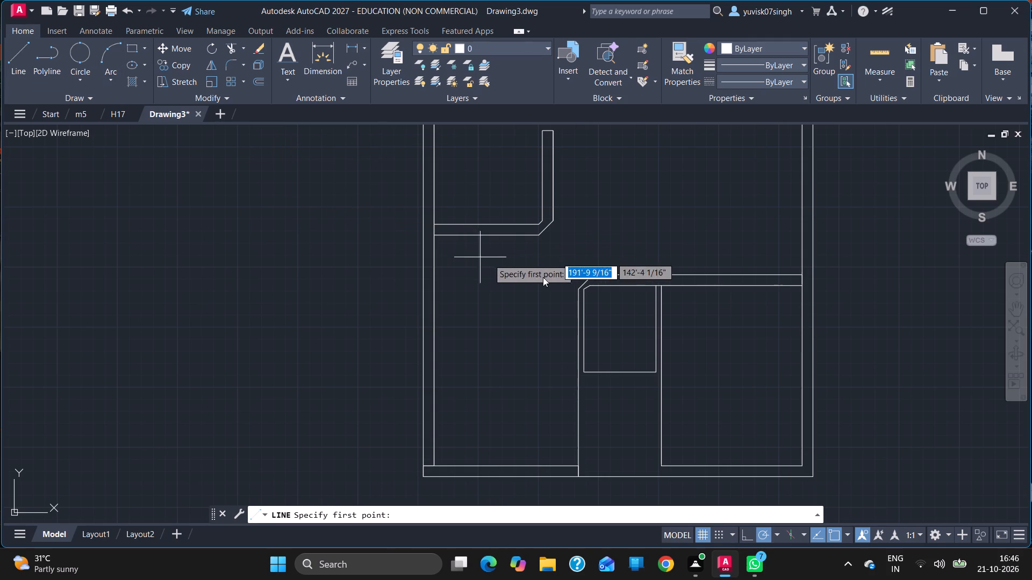
left_click_drag(575, 291, 541, 252)
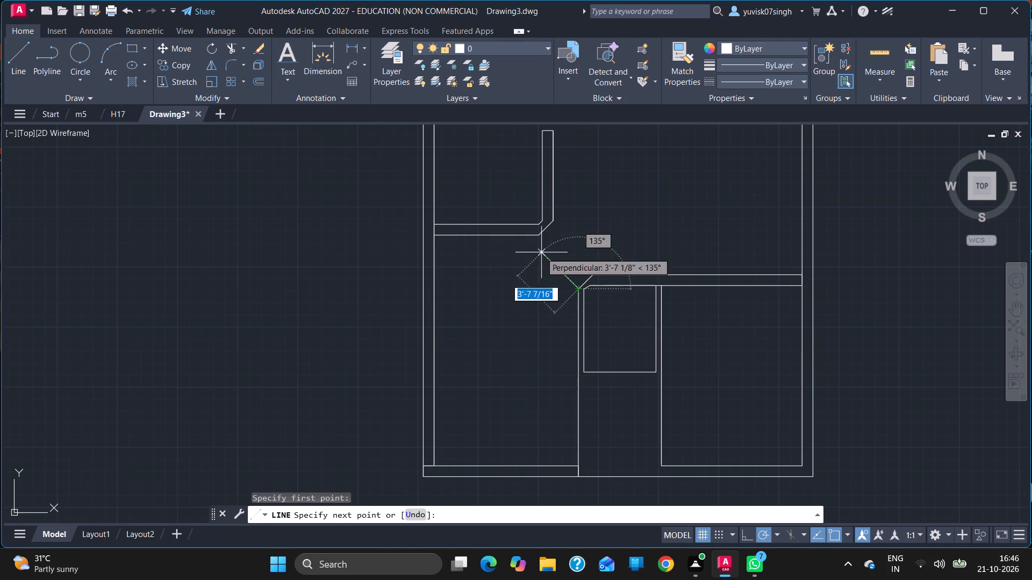
left_click_drag(541, 252, 539, 239)
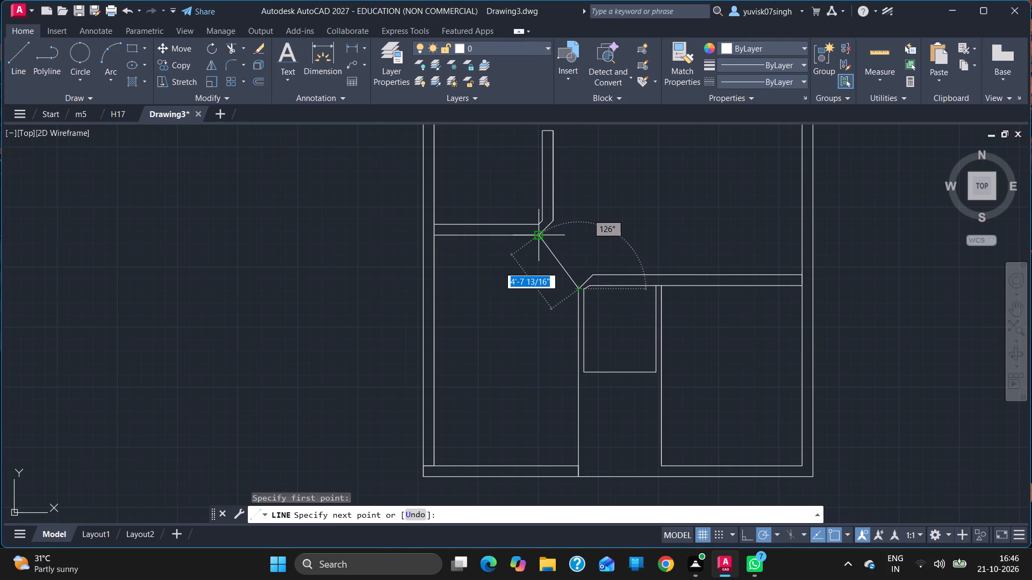
left_click(539, 239)
key("Escape")
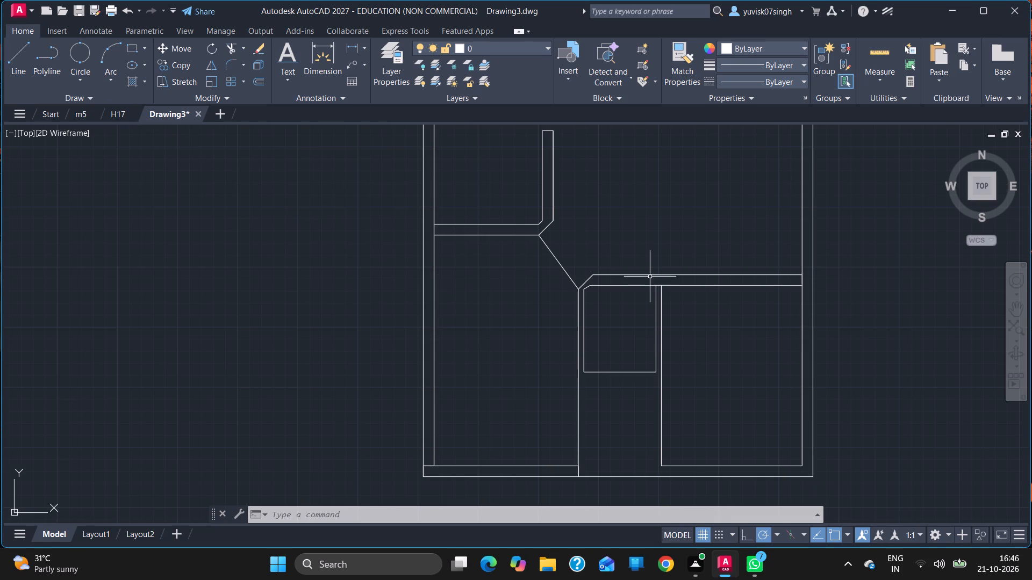
Draw a line 1" down from the lower end of the lower room's inner corner diagonal, continuing to that diagonal's upper end.
scroll(650, 277, "up", 2, "ctrl")
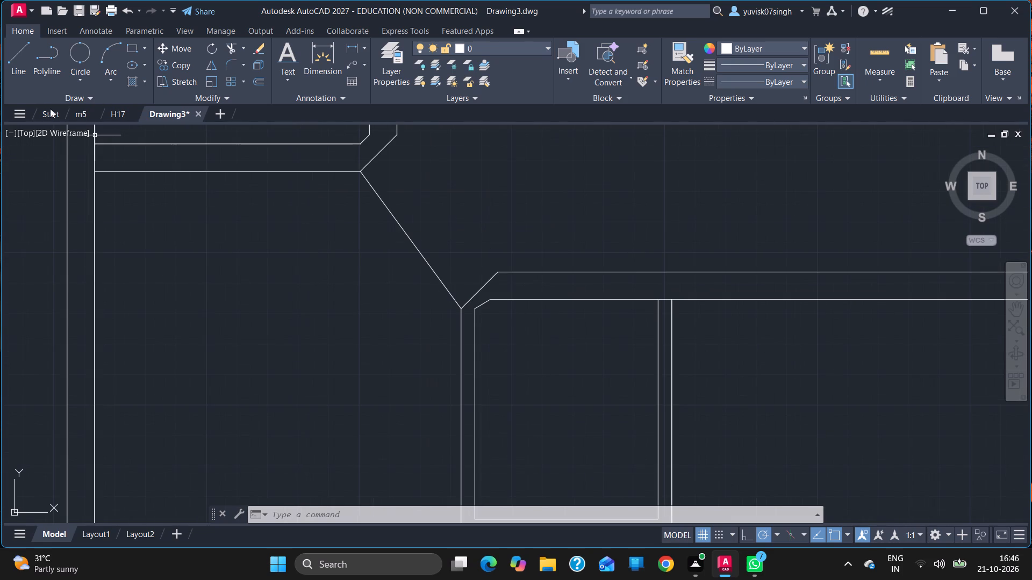
left_click(14, 64)
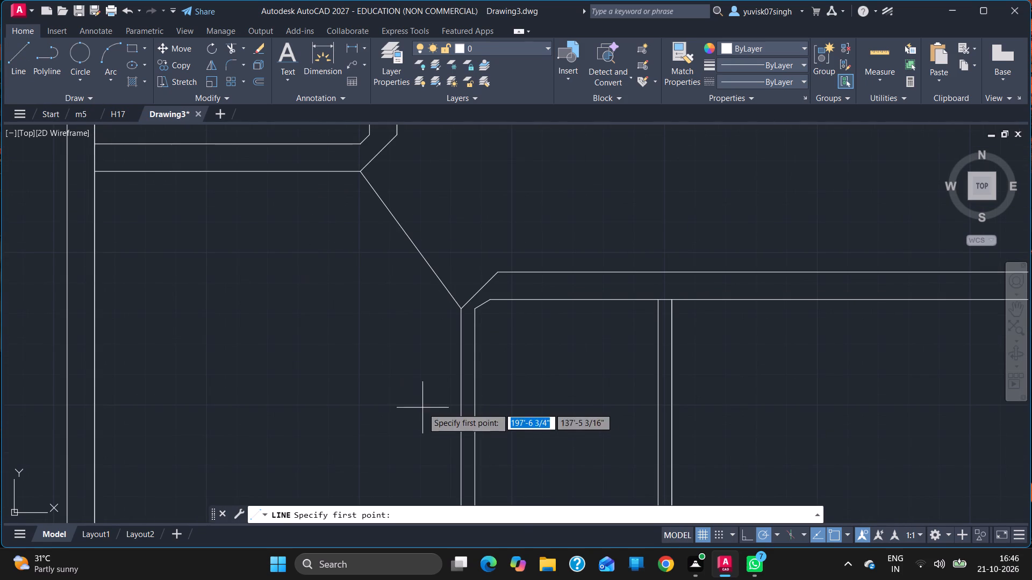
left_click_drag(474, 311, 475, 325)
key("1")
key("Return")
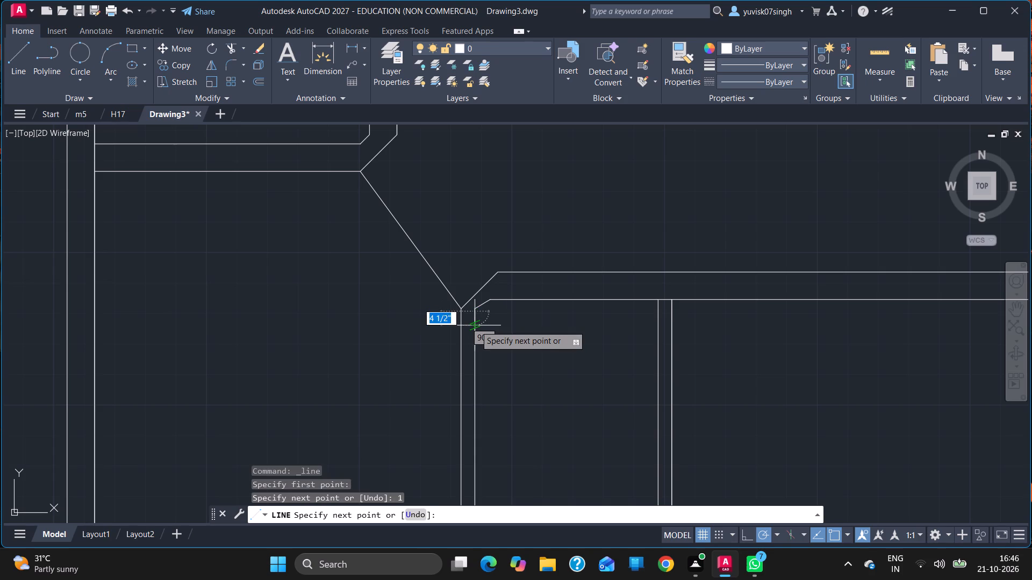
left_click(492, 298)
key("Escape")
Trim away the old inner corner diagonal and the short wall stub above the new diagonal in the lower room.
type("TR")
key("Return")
scroll(528, 349, "up", 2, "ctrl")
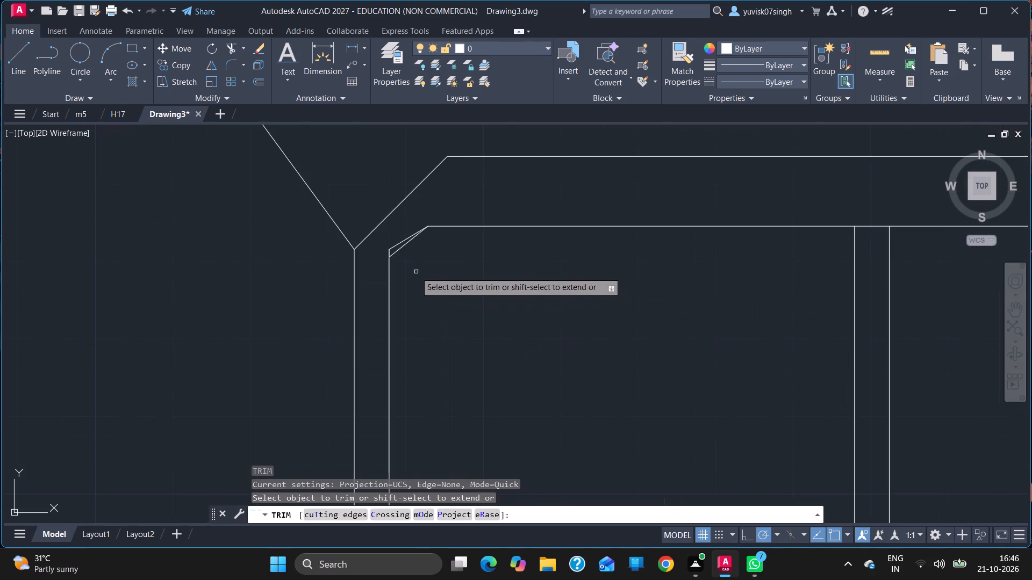
left_click_drag(393, 243, 389, 252)
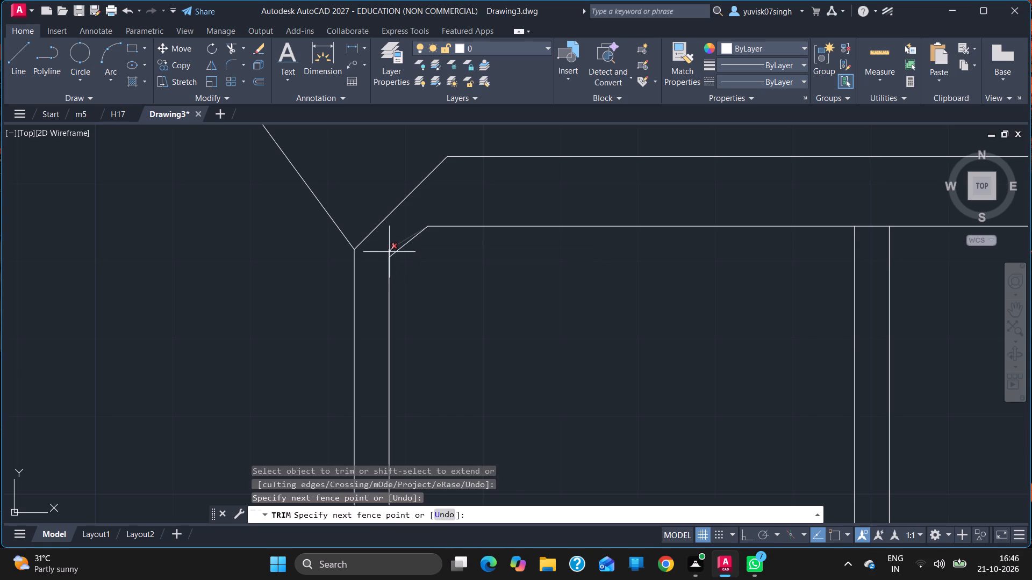
left_click_drag(389, 252, 383, 253)
left_click(383, 253)
key("Escape")
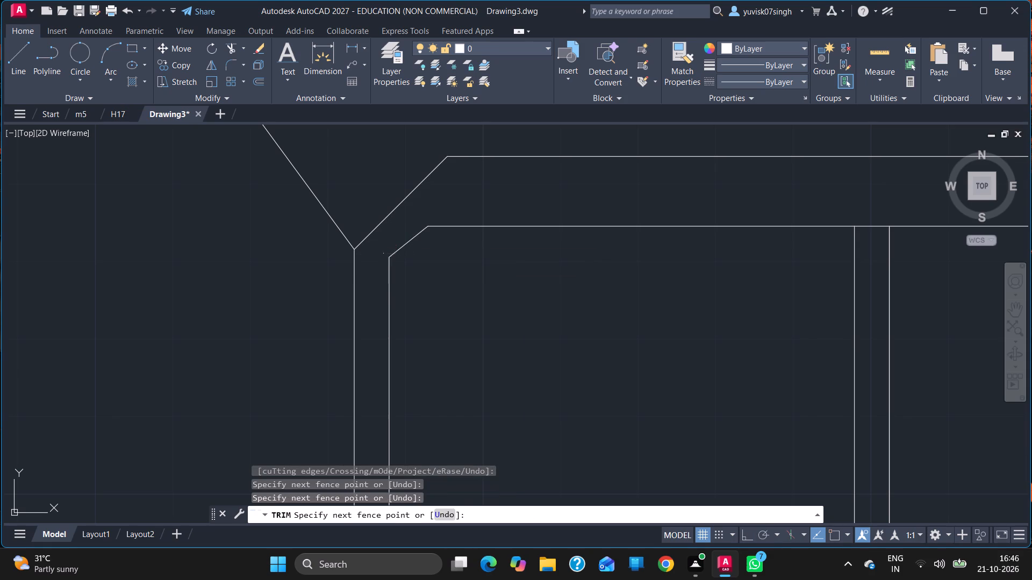
Draw the second line of the diagonal wall from the midpoint of the lower room's inner diagonal to the upper room's outer diagonal.
scroll(440, 280, "down", 3, "ctrl")
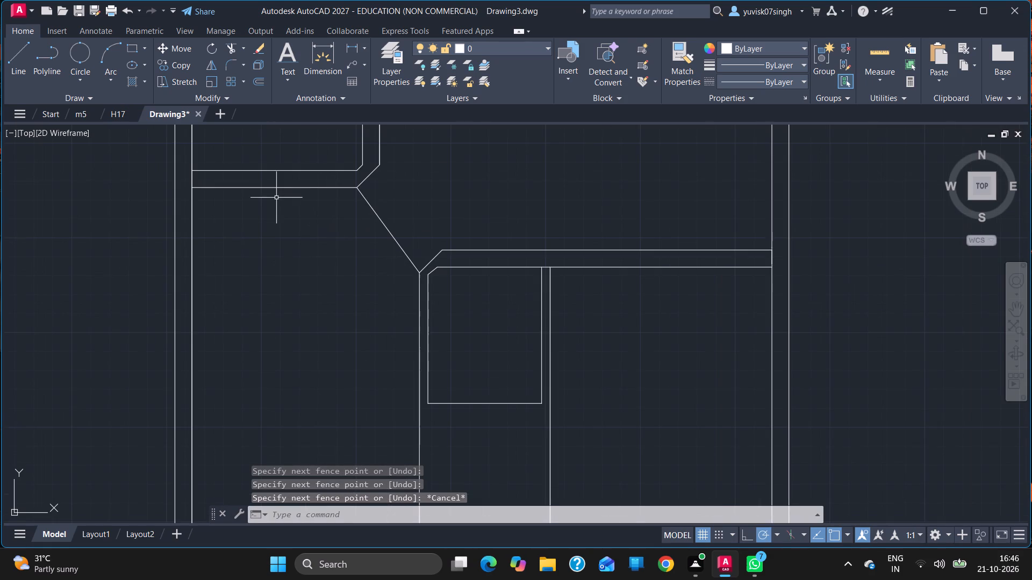
left_click(17, 66)
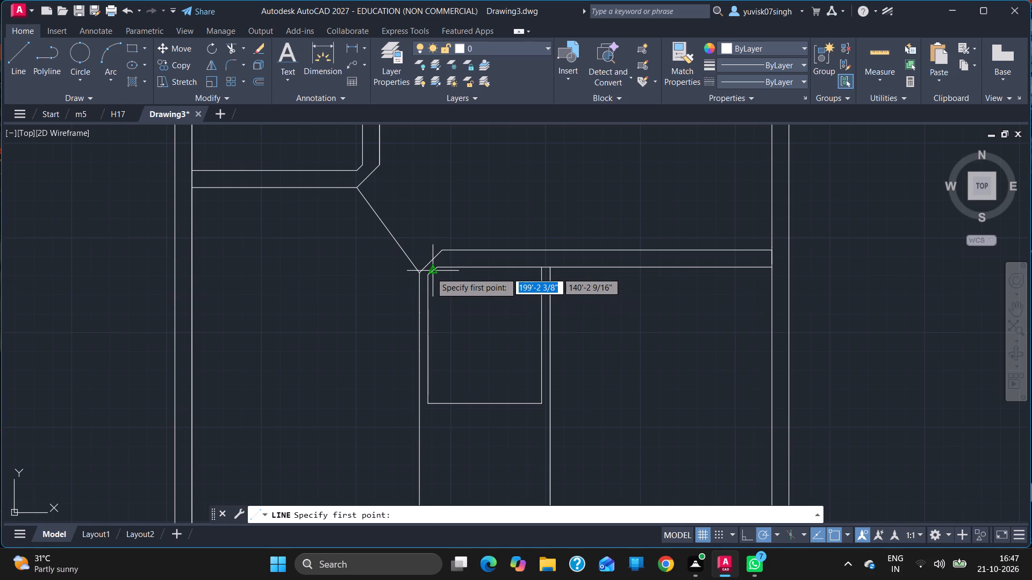
left_click_drag(431, 272, 367, 183)
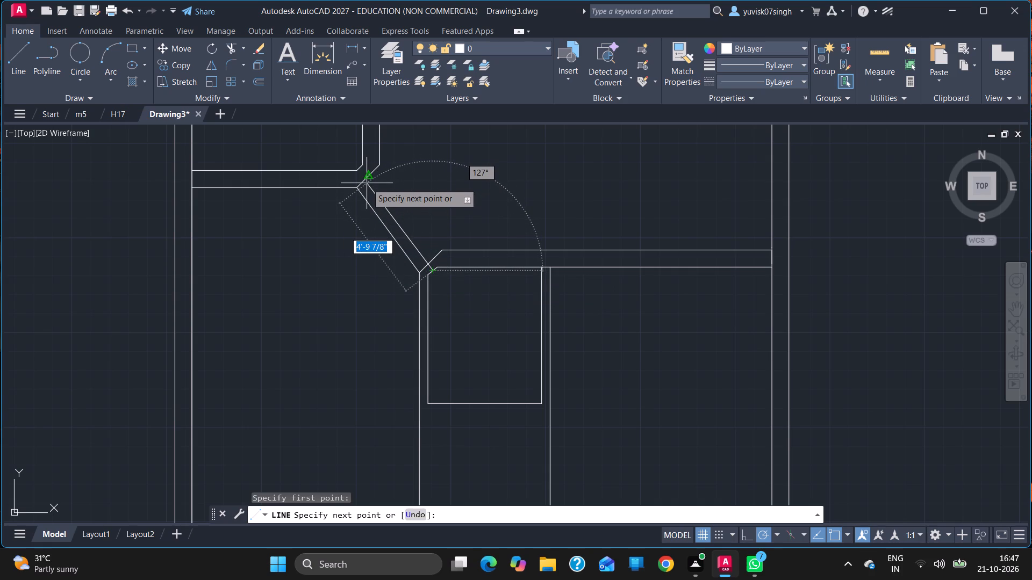
left_click_drag(367, 183, 370, 190)
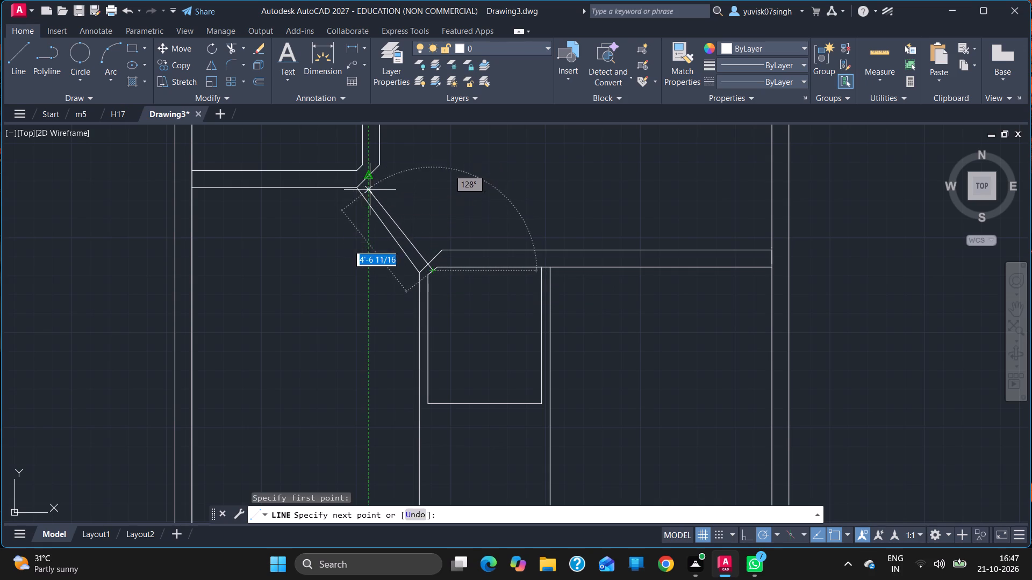
left_click_drag(370, 190, 374, 188)
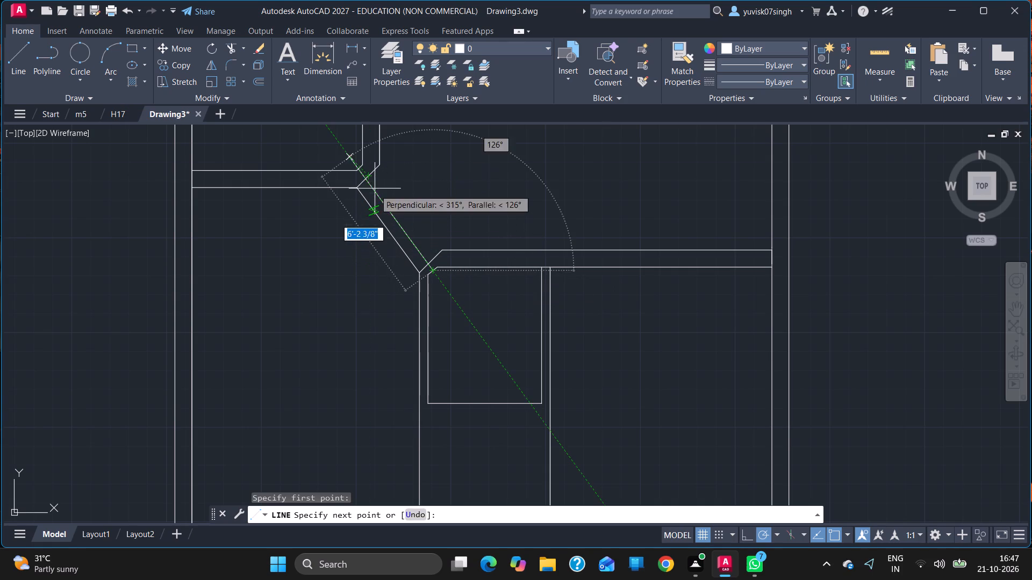
left_click_drag(374, 188, 362, 180)
scroll(362, 180, "up", 3, "ctrl")
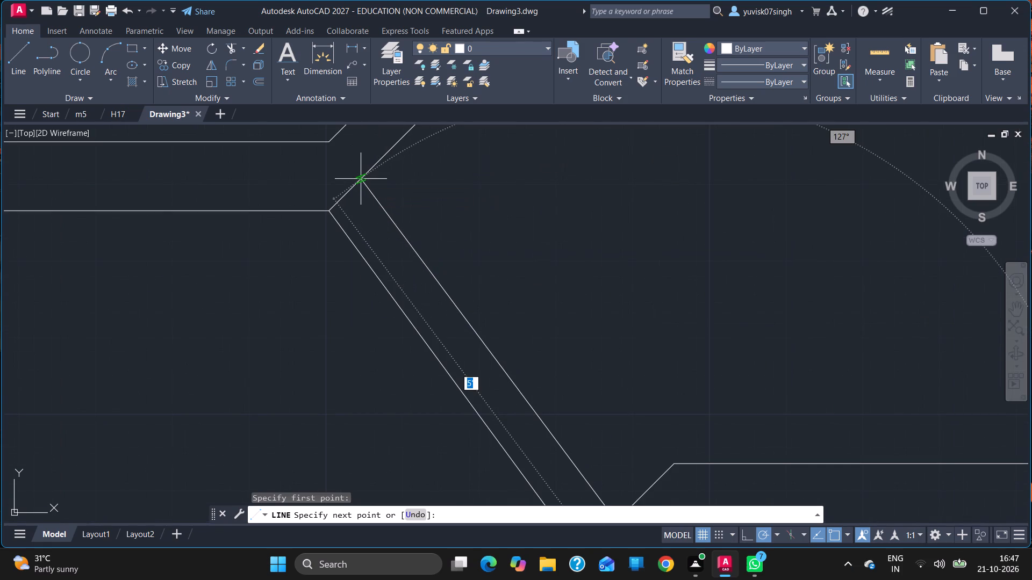
left_click(362, 180)
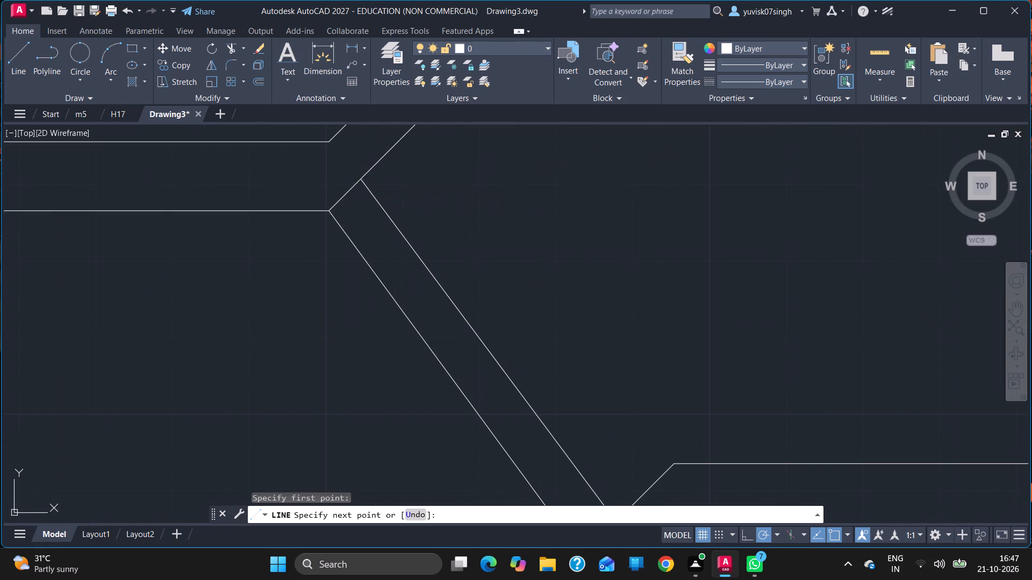
key("Escape")
Draw a line 9" along the diagonal wall from the lower room's outer corner, continuing perpendicular across to the wall's other line.
scroll(590, 293, "down", 2, "ctrl")
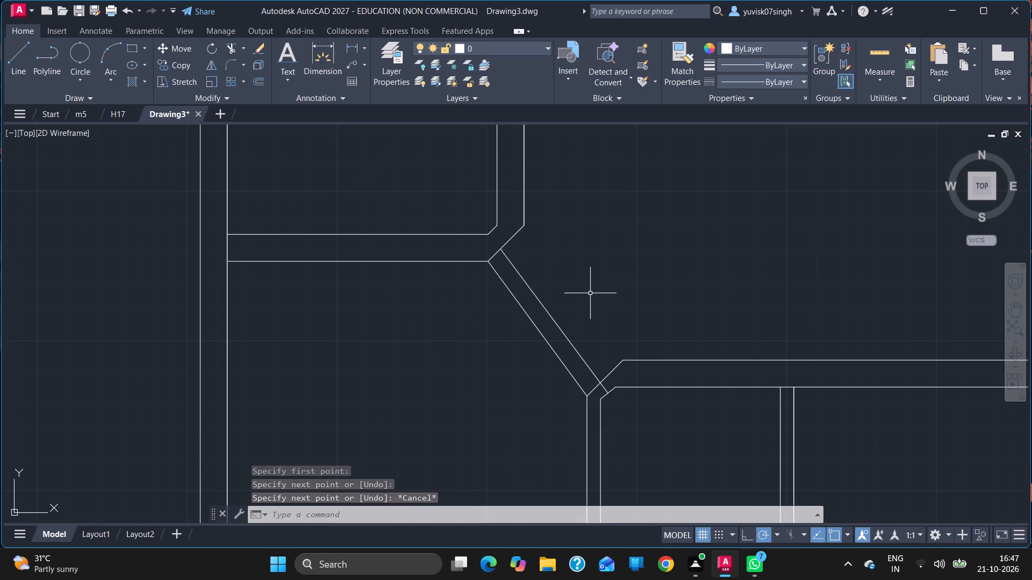
left_click(14, 48)
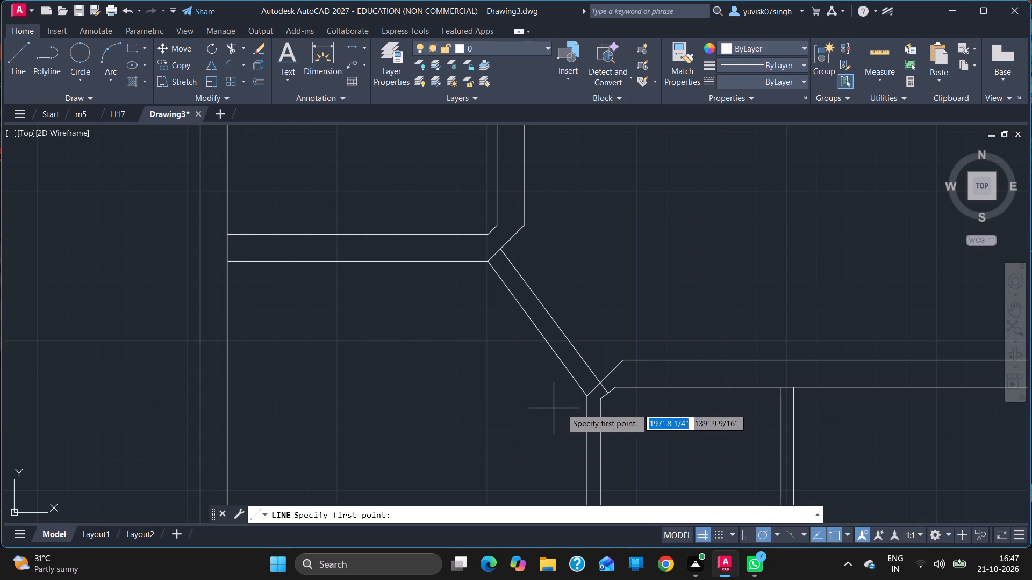
left_click_drag(587, 396, 569, 375)
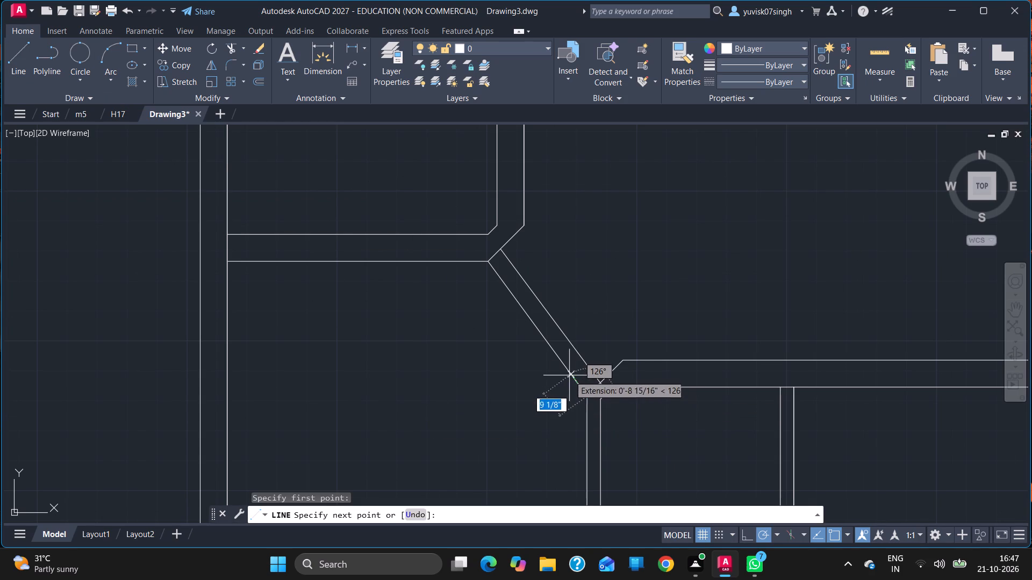
left_click_drag(569, 375, 562, 368)
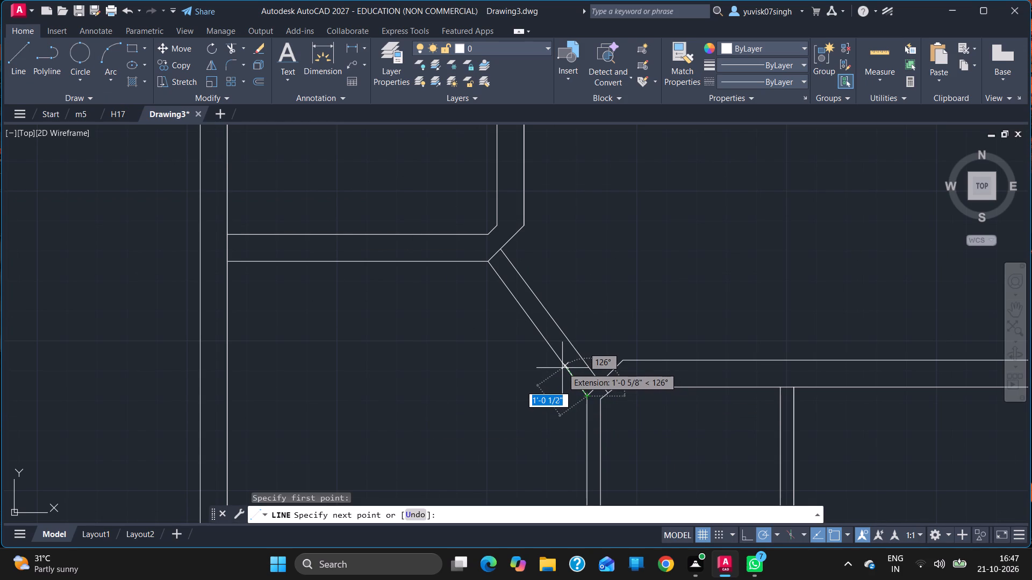
left_click_drag(562, 368, 564, 369)
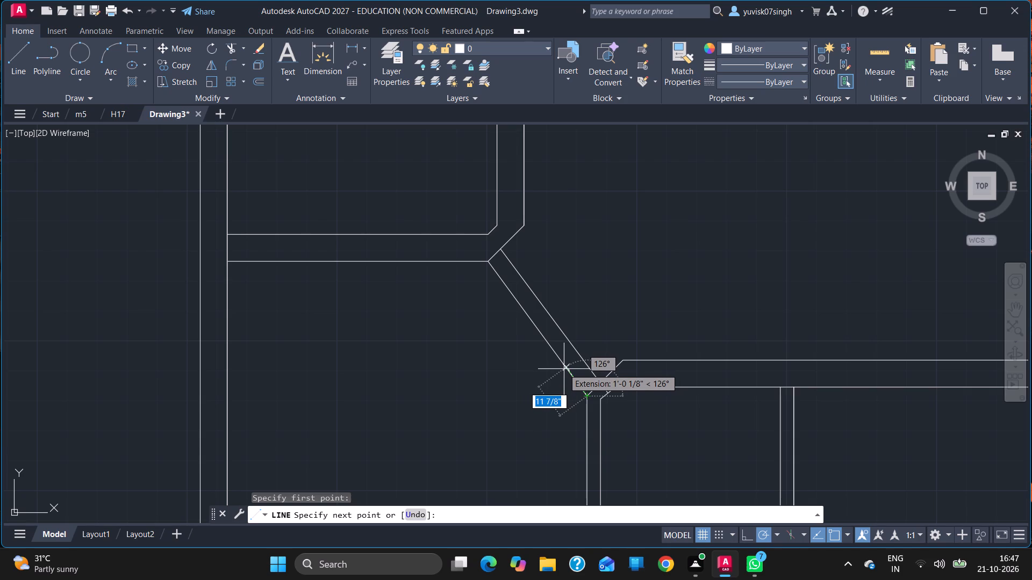
key("9")
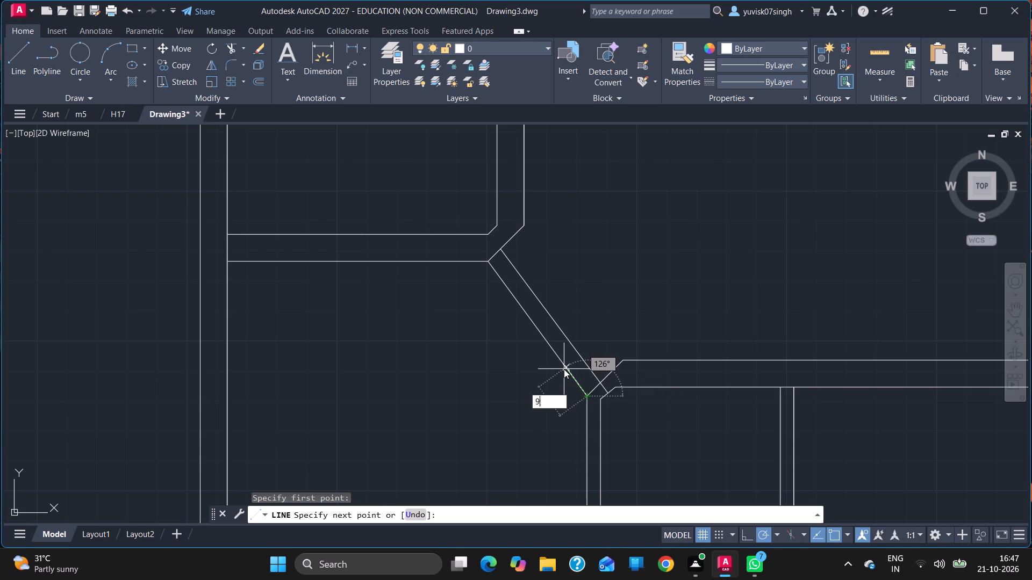
key("Return")
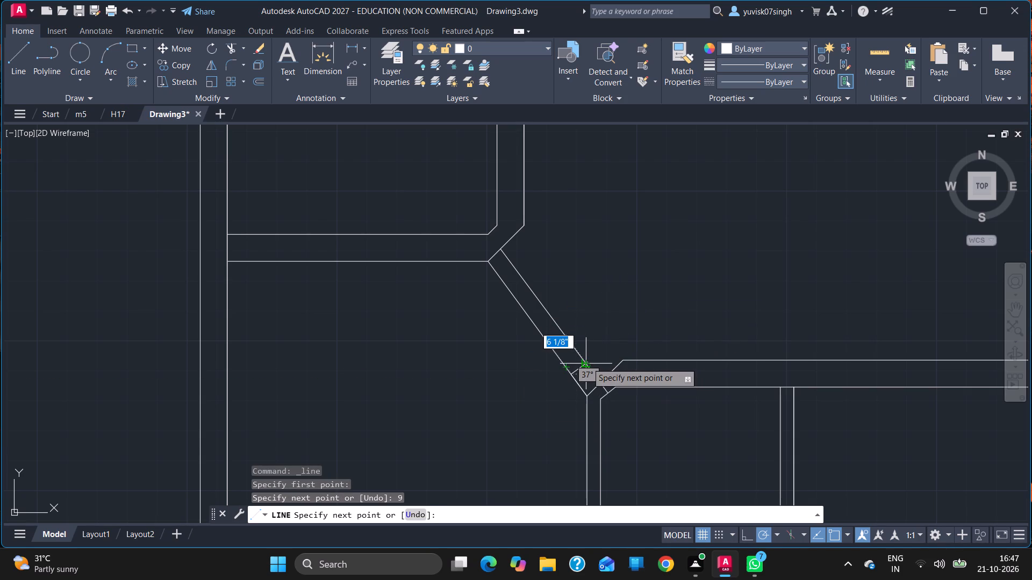
left_click(587, 363)
key("Escape")
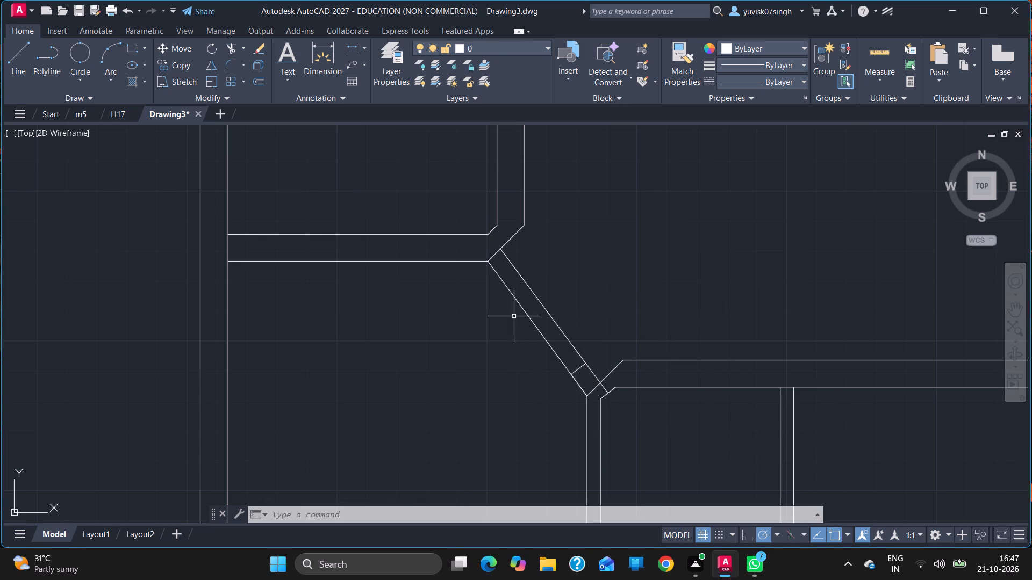
Draw a line 6" along the diagonal wall from the upper room's outer corner, continuing perpendicular across to the wall's other line.
left_click(14, 65)
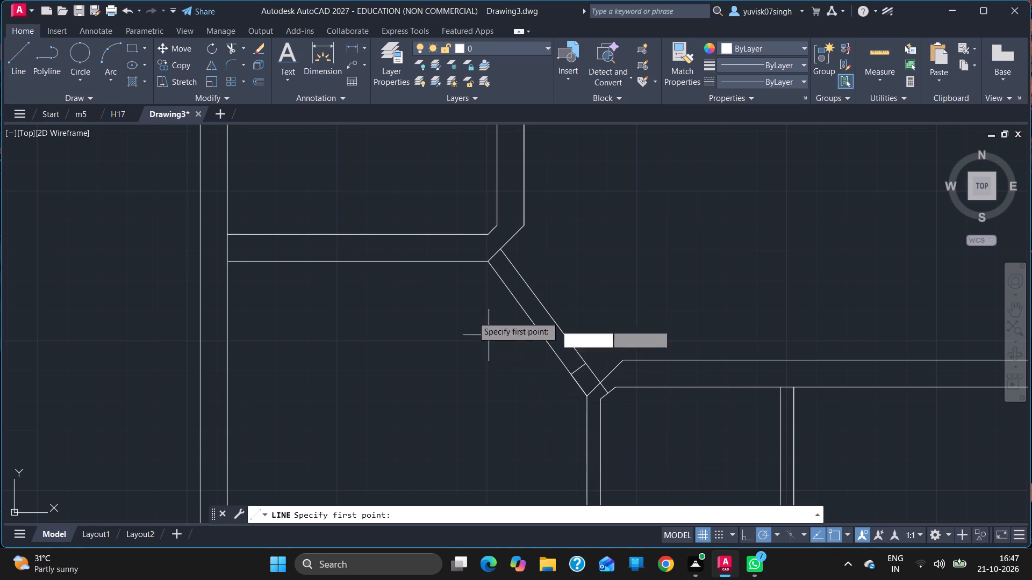
left_click_drag(488, 260, 497, 269)
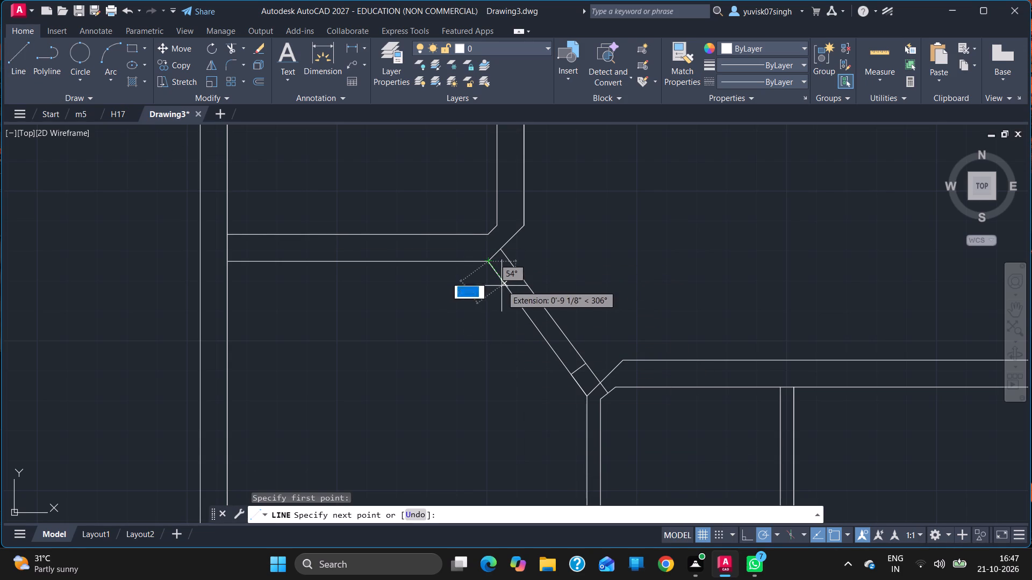
key("6")
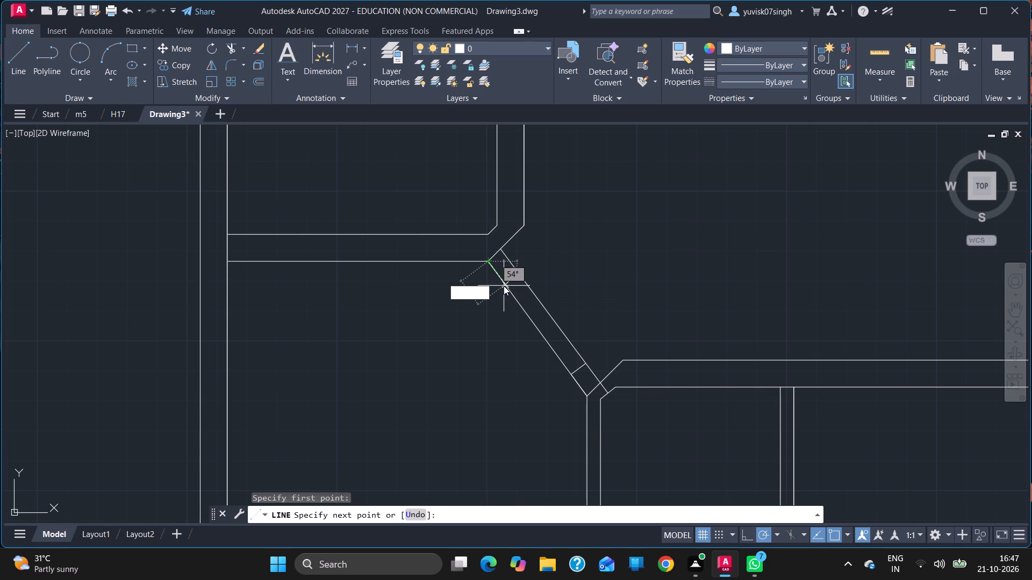
key("Return")
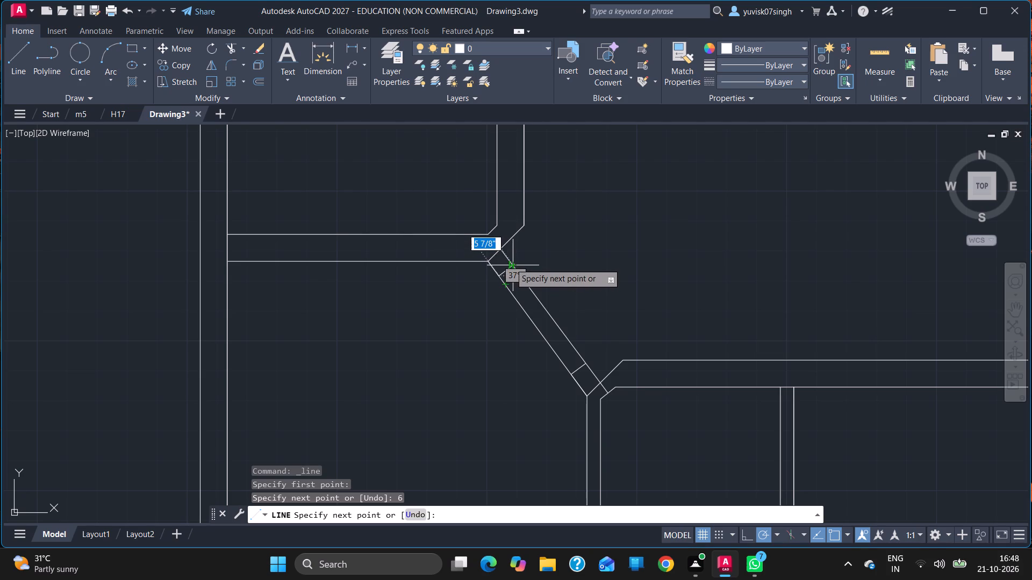
left_click(510, 263)
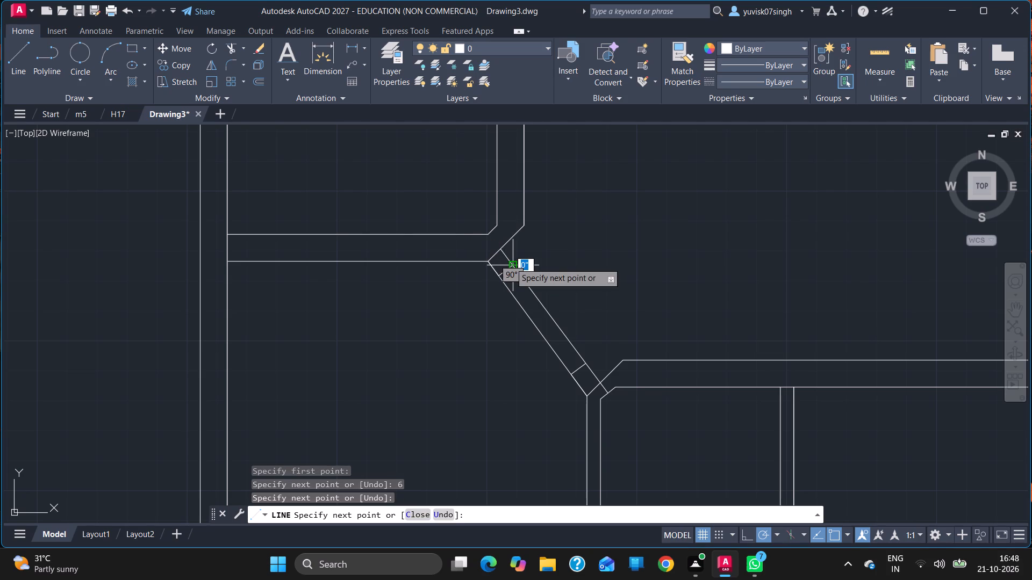
key("Escape")
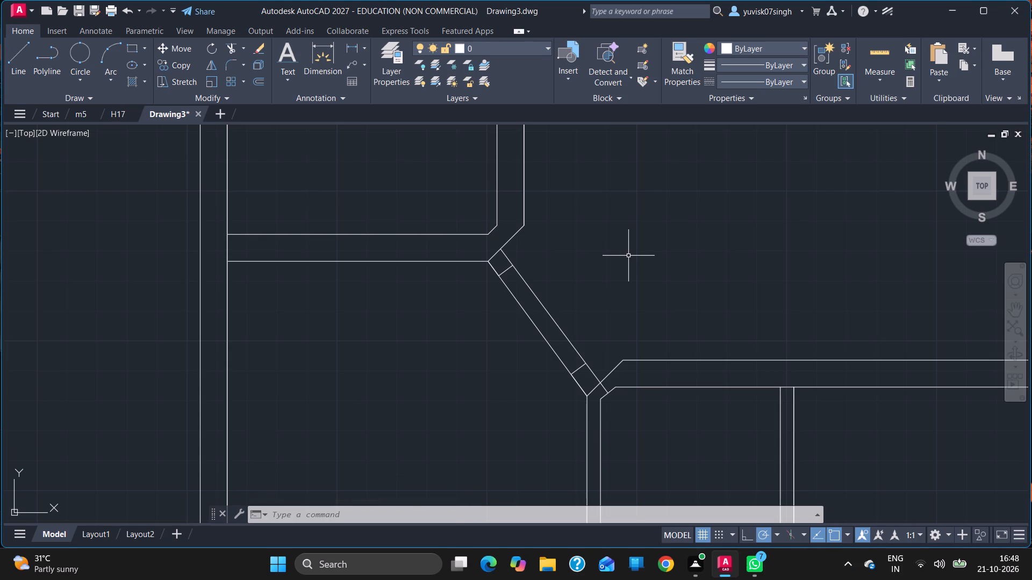
Draw a line about 6" long across the diagonal wall's upper end, from the existing end line's lower endpoint to the wall's other line.
left_click(21, 62)
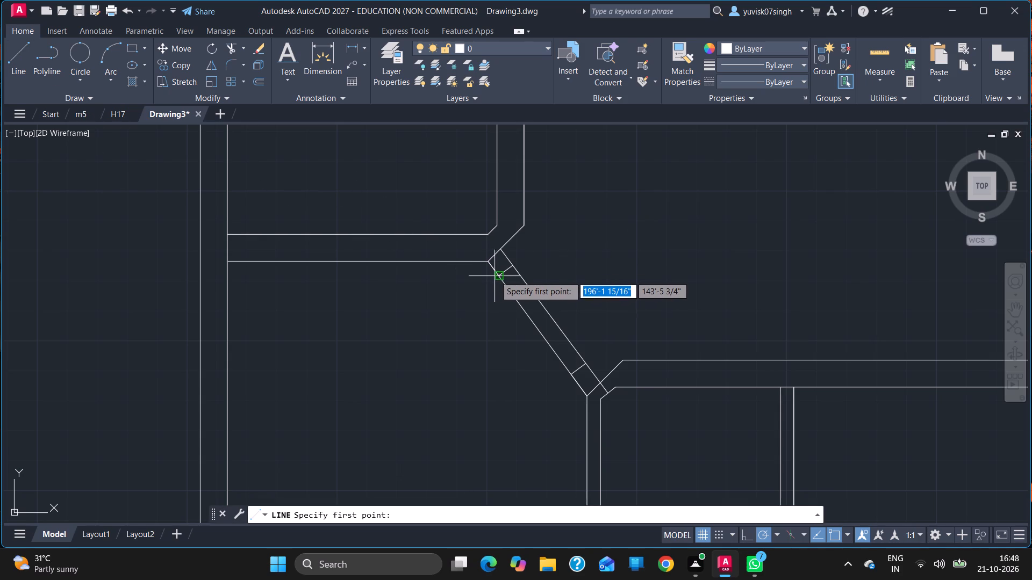
left_click_drag(496, 277, 501, 262)
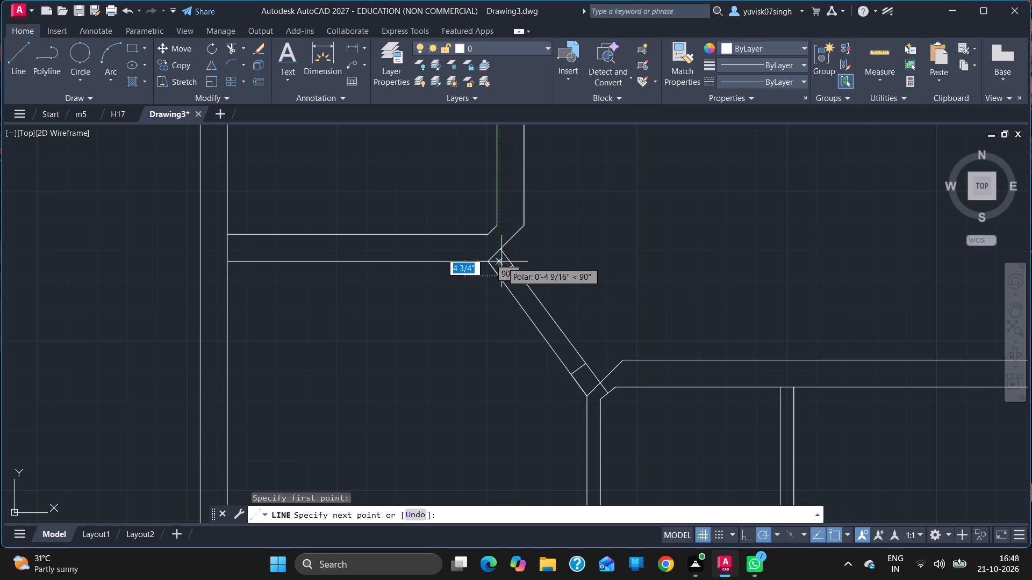
left_click_drag(501, 262, 507, 261)
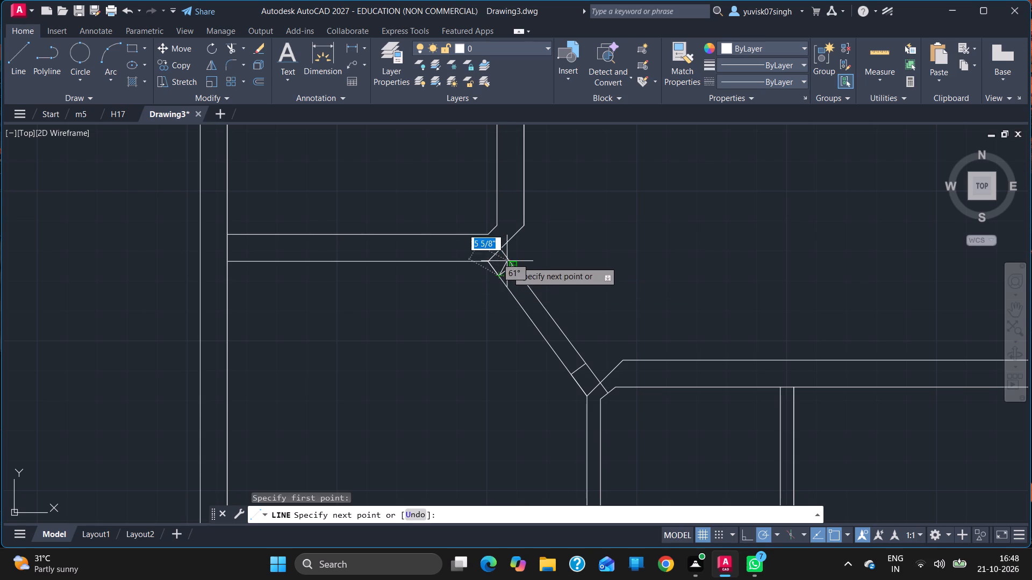
left_click_drag(507, 261, 505, 261)
scroll(505, 261, "up", 2, "ctrl")
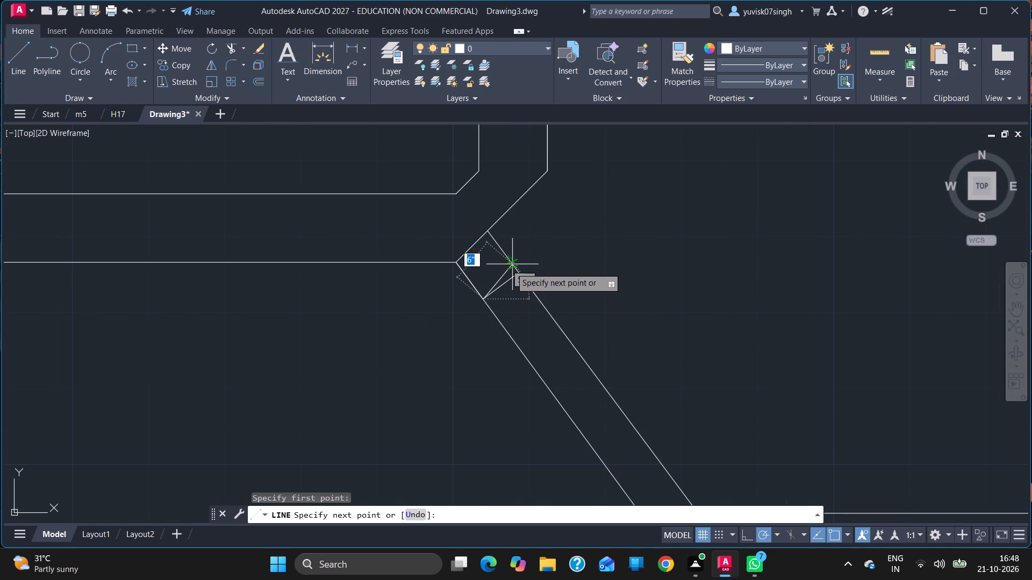
left_click(511, 267)
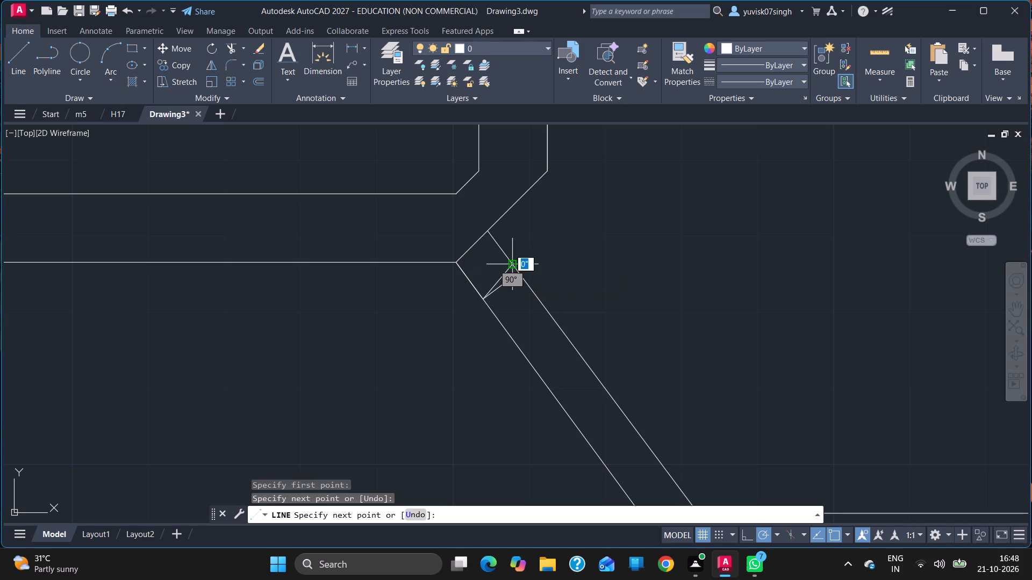
key("Escape")
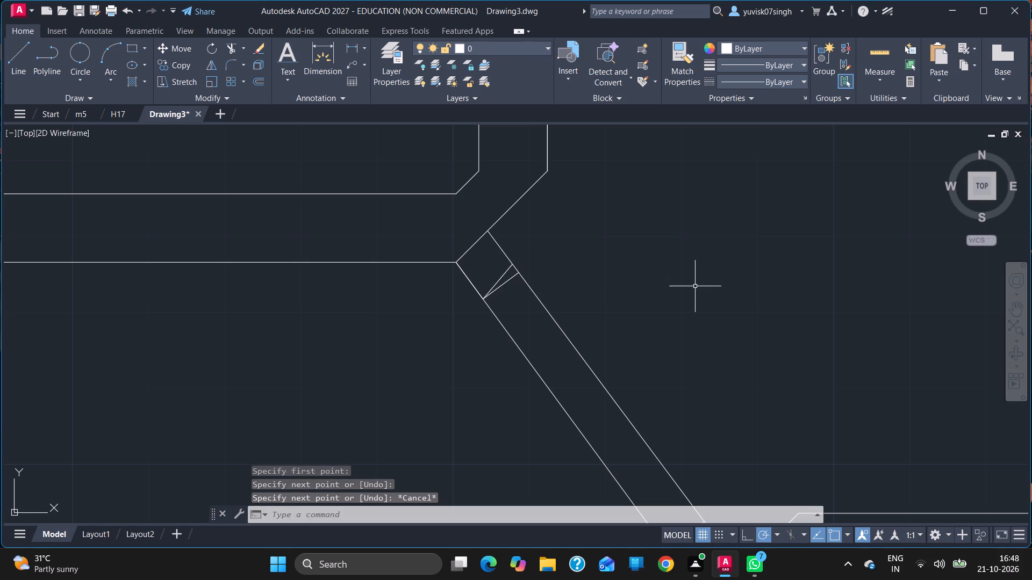
Trim both lines of the diagonal wall between its two end lines to form the opening.
type("TR")
key("Return")
scroll(618, 275, "down", 1)
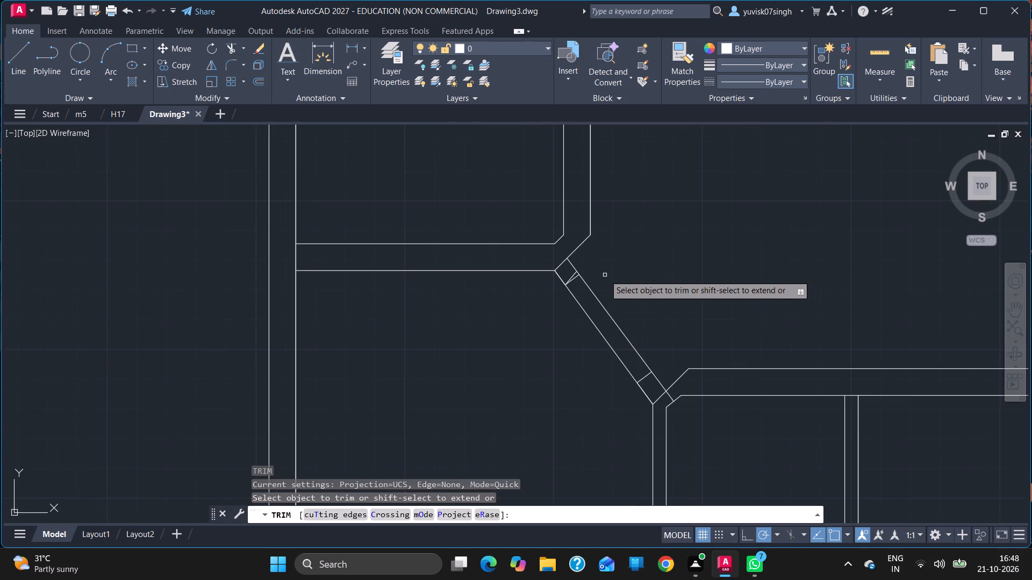
left_click_drag(655, 282, 561, 386)
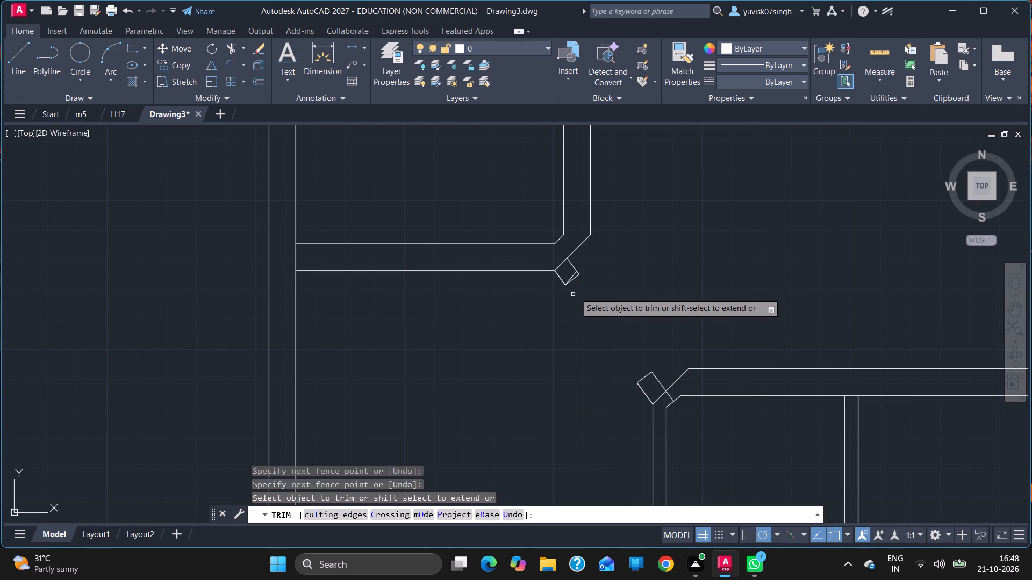
Trim the superseded upper end line, its leftover stub, the room-corner diagonals inside both wall ends, and the overhang at the lower corner.
left_click(576, 280)
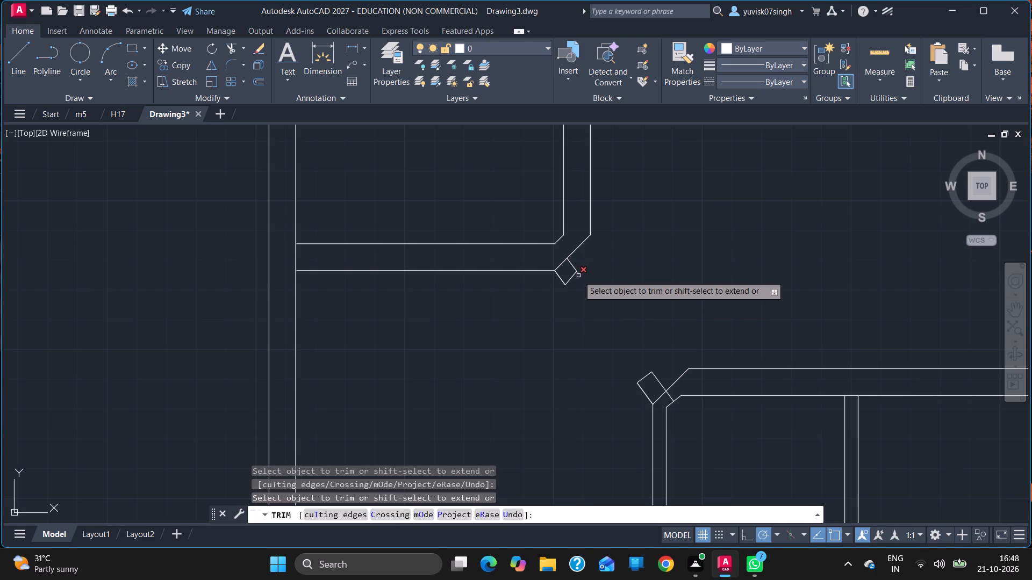
left_click(578, 275)
left_click(560, 265)
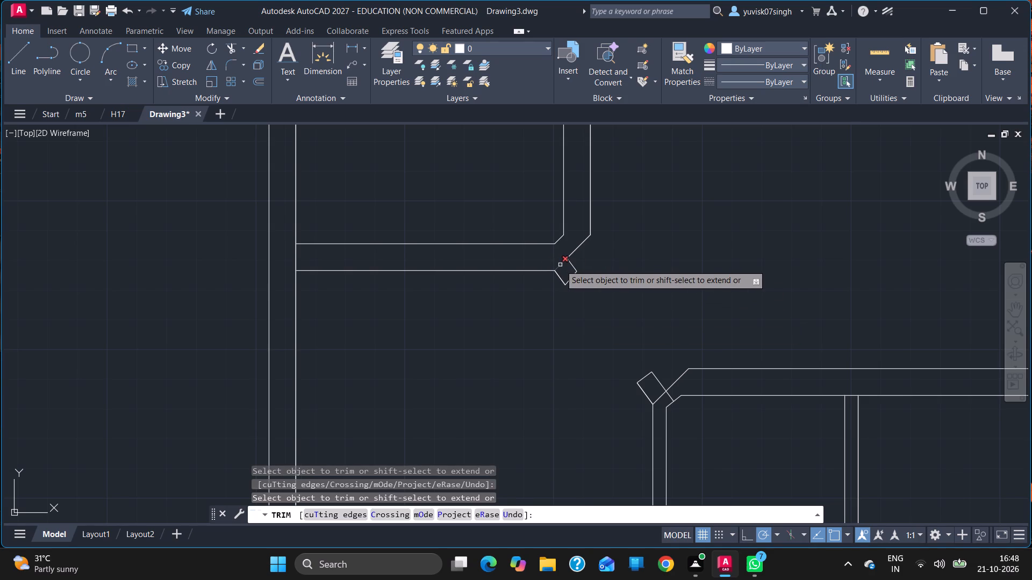
left_click(662, 396)
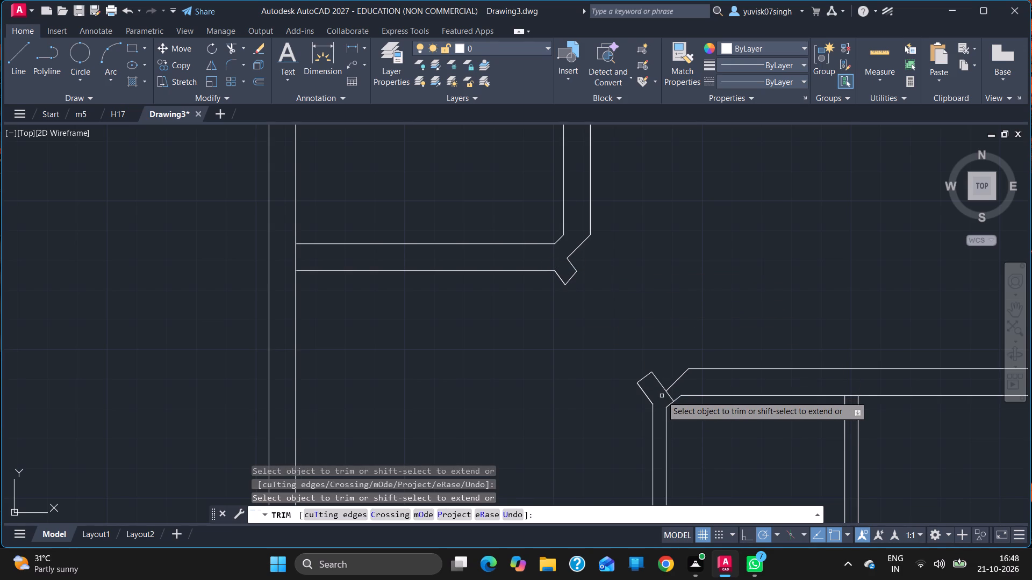
left_click(671, 396)
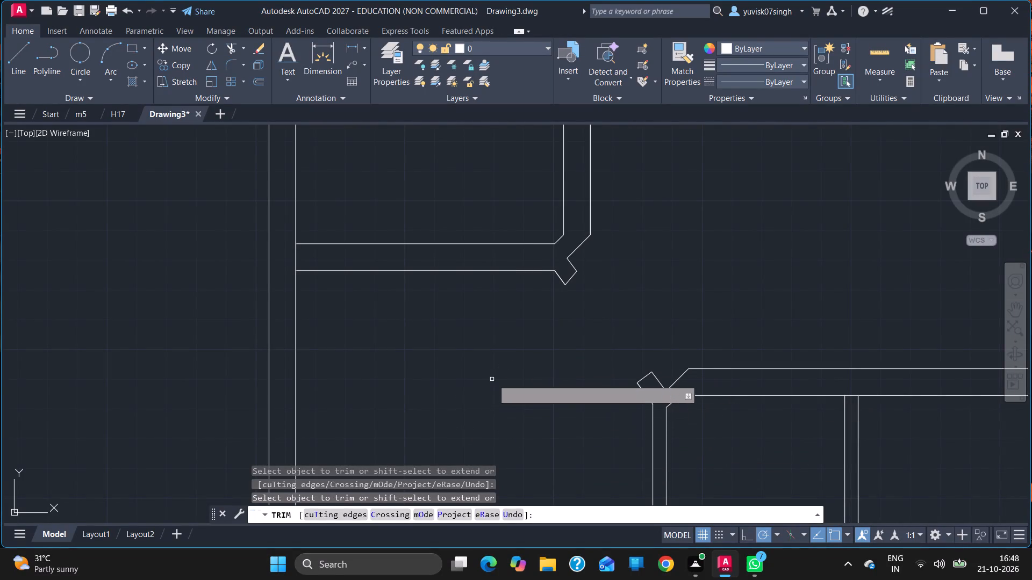
scroll(503, 376, "down", 3, "ctrl")
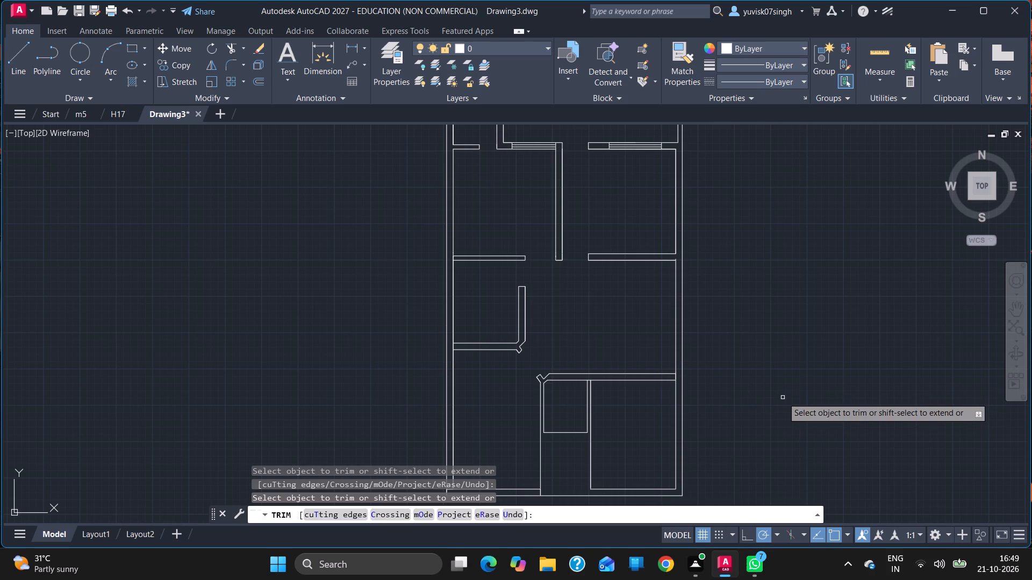
scroll(783, 397, "down", 1, "ctrl")
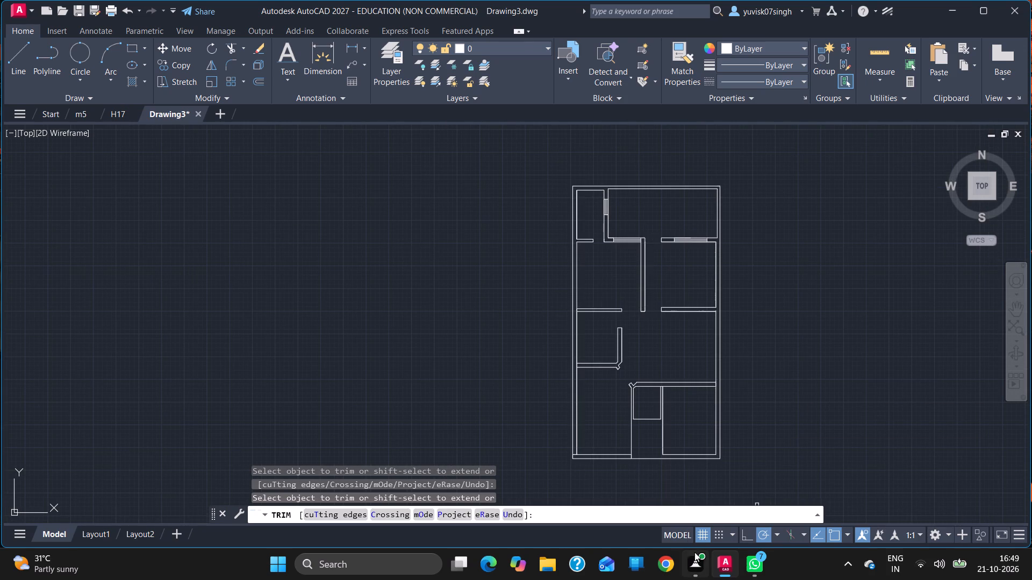
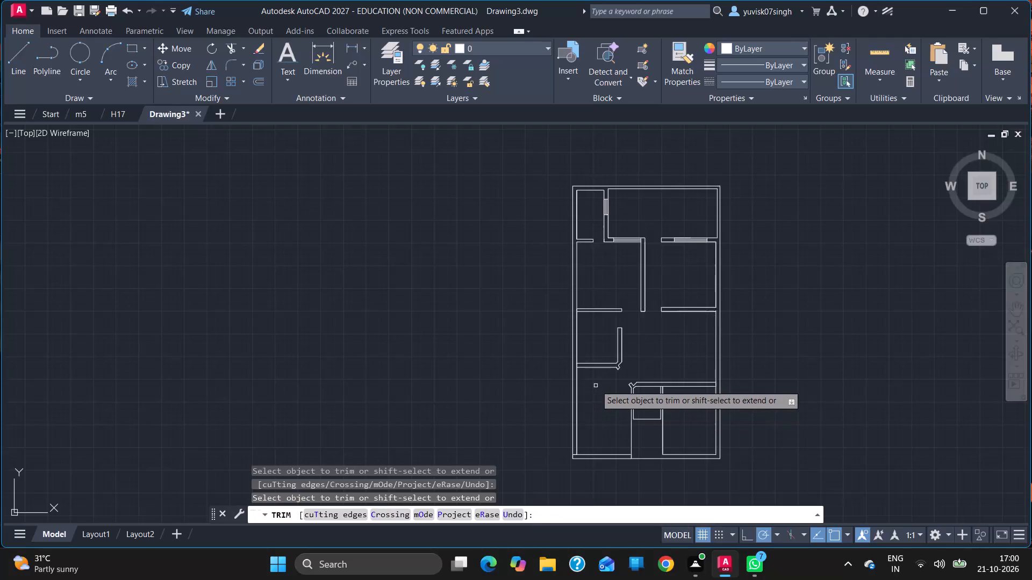
Draw a 3' wide window outline across the small left room's bottom wall, starting 1'6" left of the wall line's midpoint.
key("Escape")
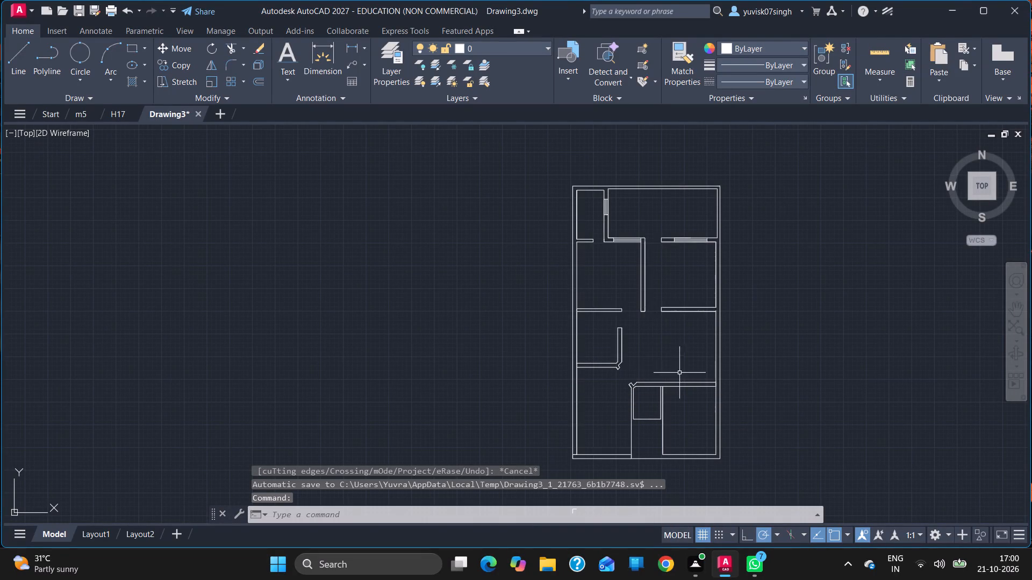
scroll(637, 358, "up", 3, "ctrl")
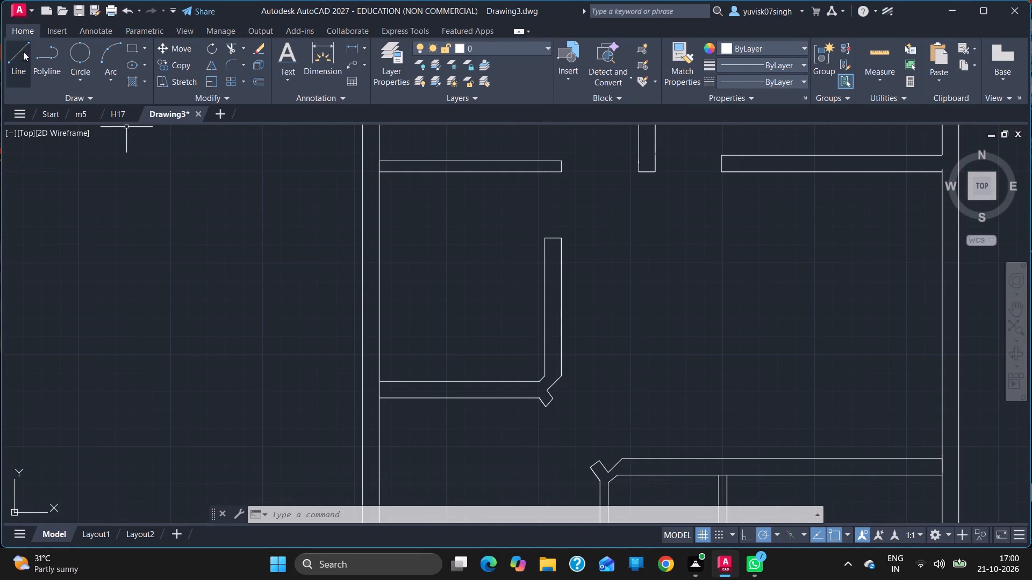
left_click(7, 51)
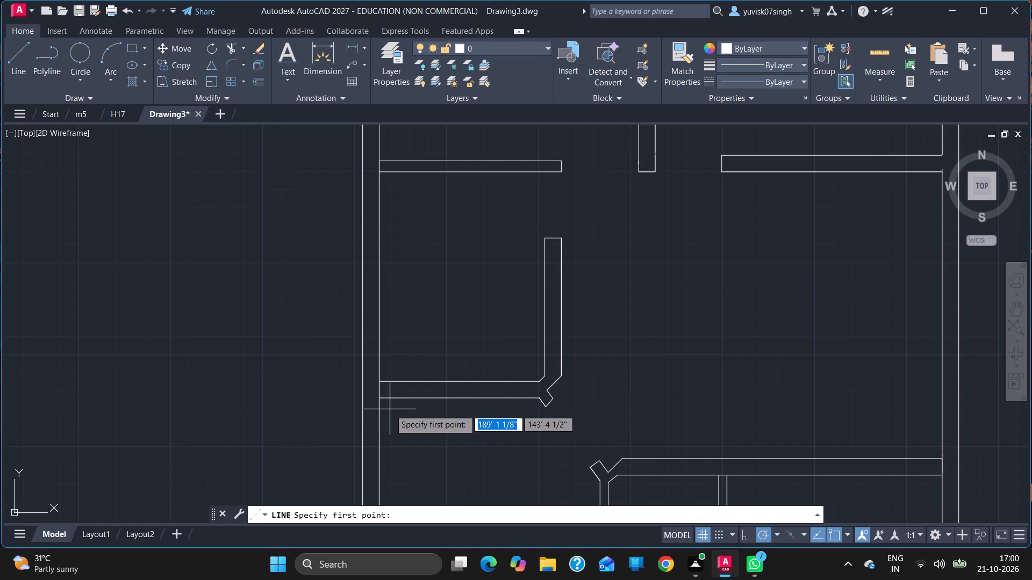
left_click(462, 380)
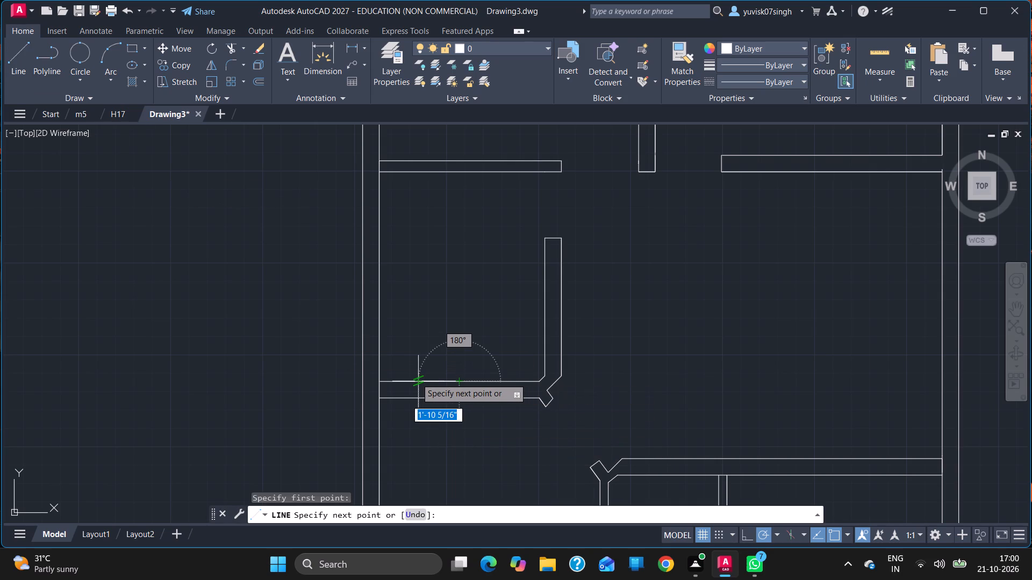
key("1")
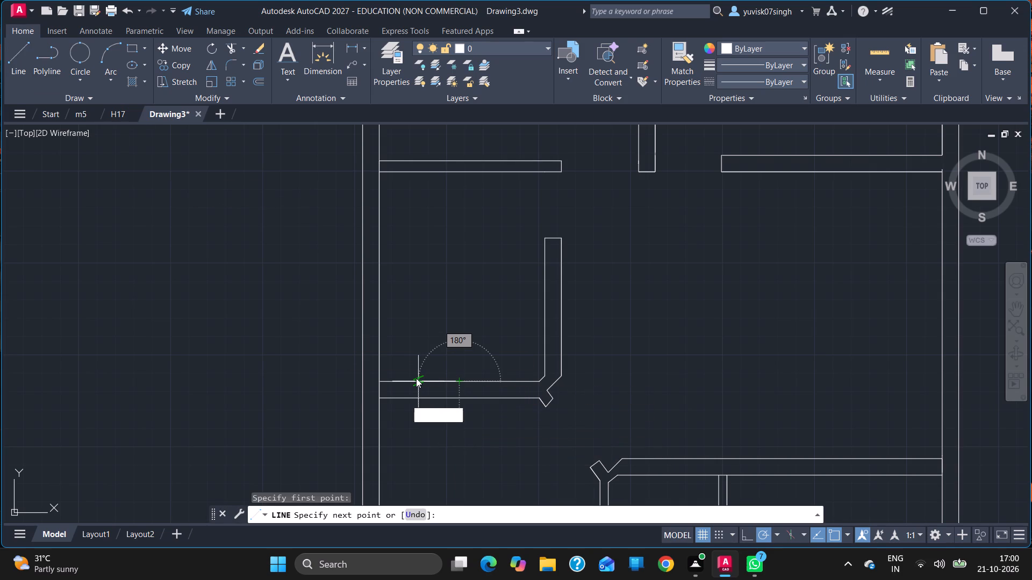
key("apostrophe")
key("6")
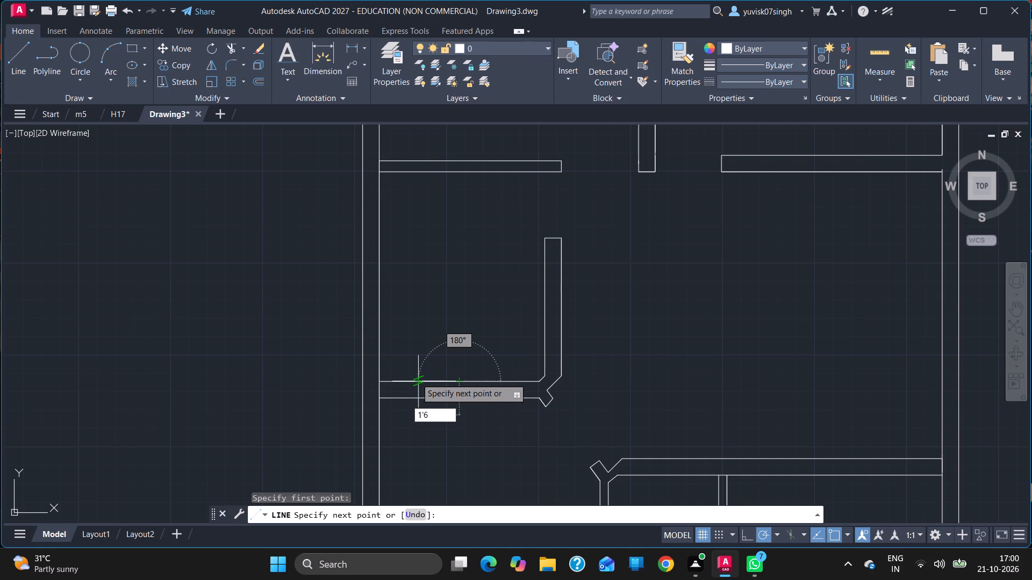
key("Return")
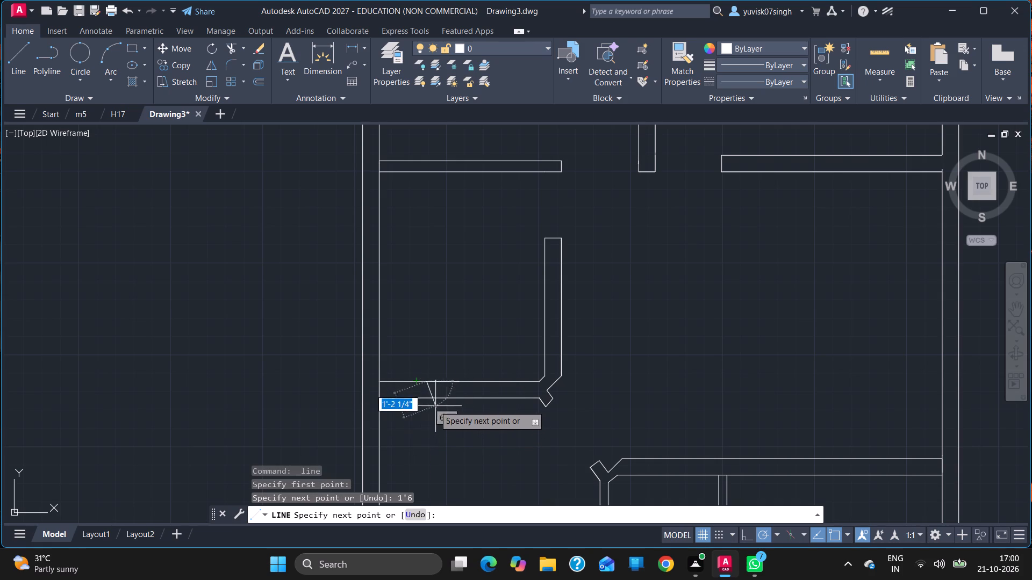
left_click_drag(427, 396, 507, 401)
key("3")
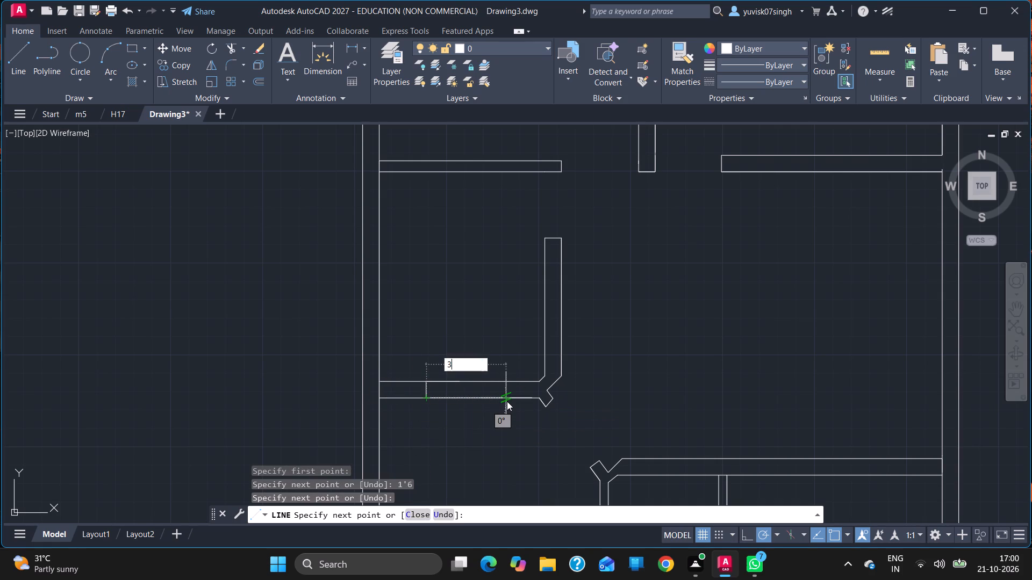
key("apostrophe")
key("Return")
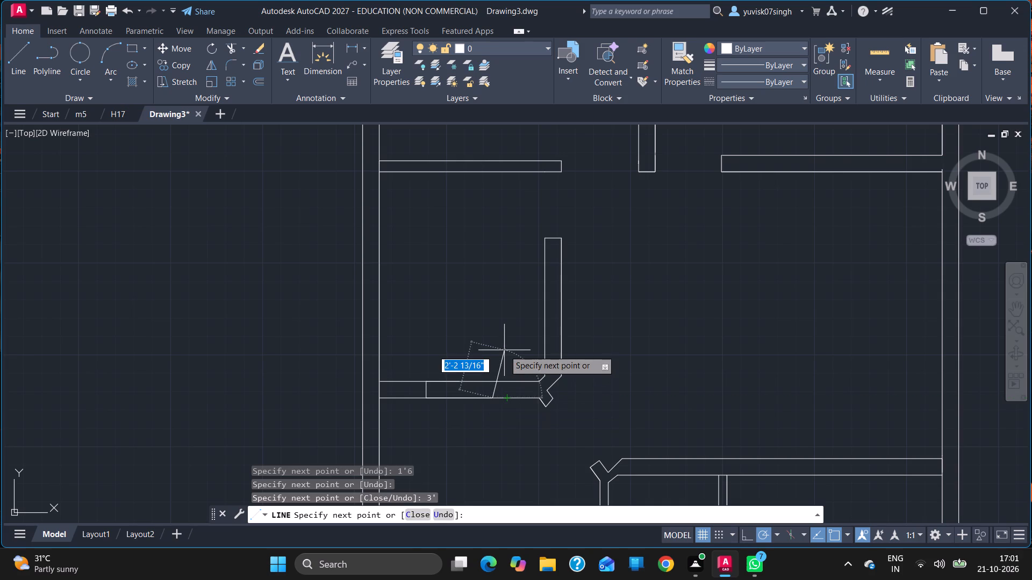
left_click(493, 380)
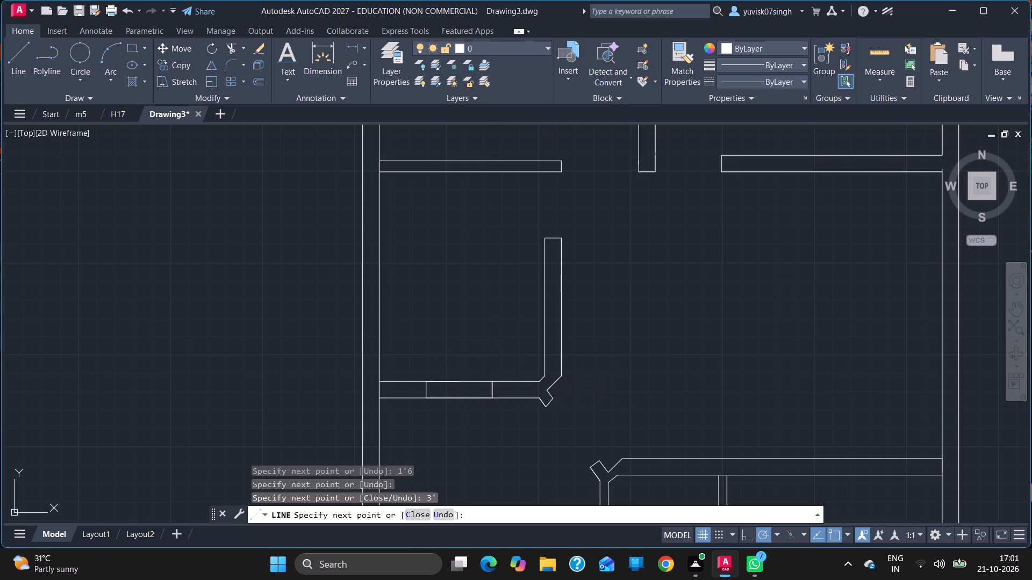
key("Escape")
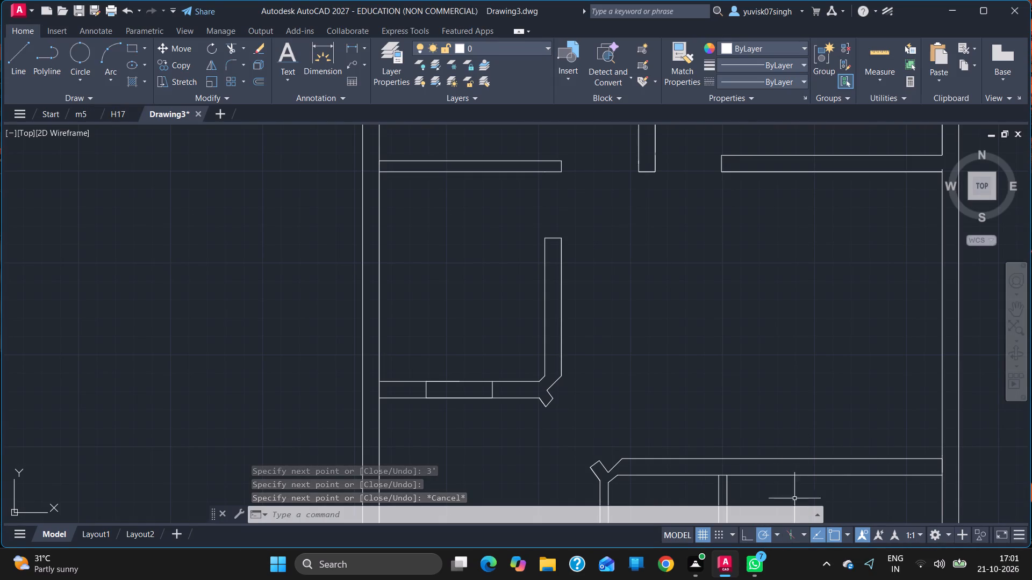
Turn Ortho on and draw a centre line through the window between the midpoints of its short sides.
left_click(748, 532)
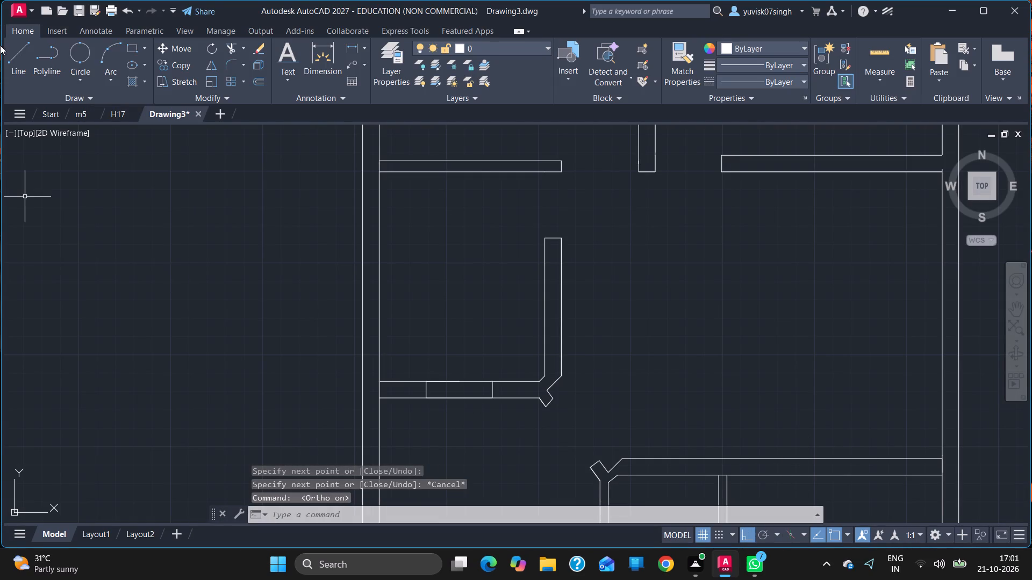
left_click(11, 61)
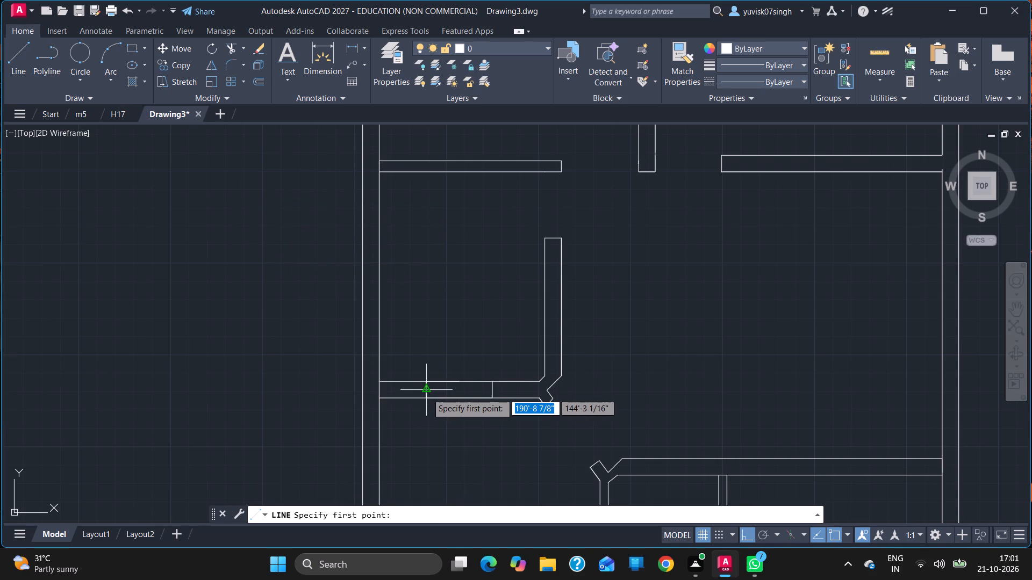
left_click_drag(427, 393, 493, 388)
left_click(493, 388)
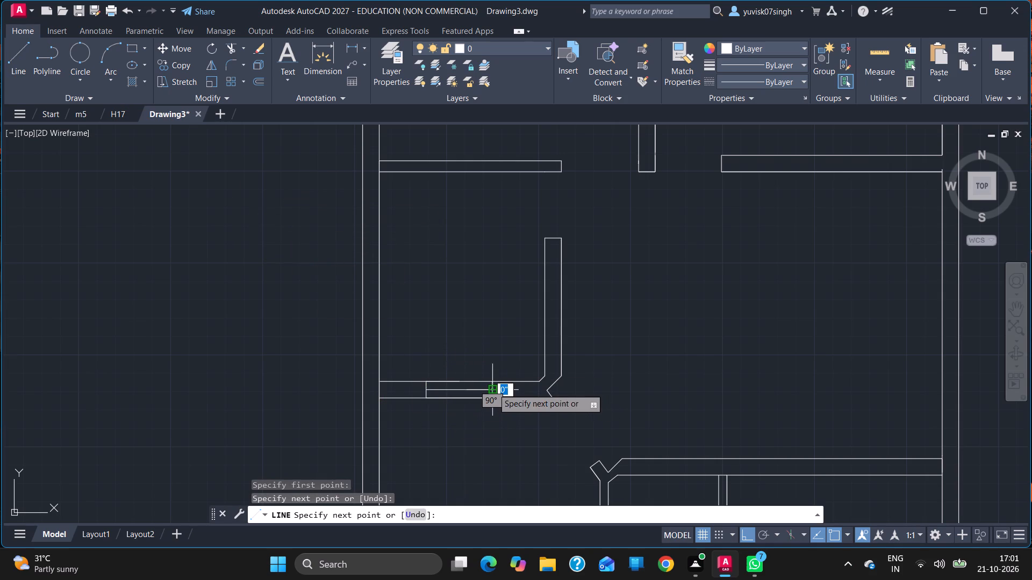
key("Escape")
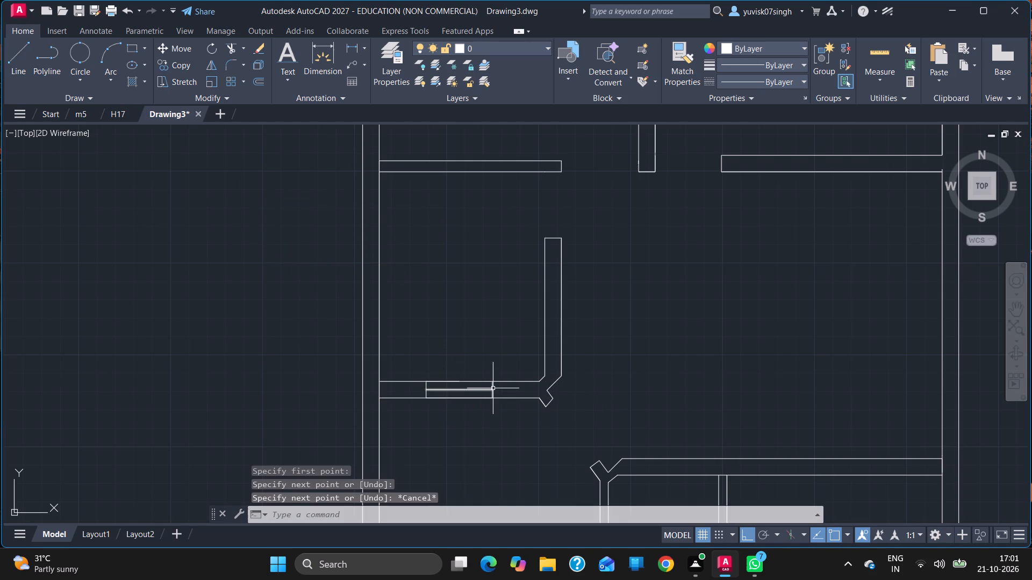
Offset the window's centre line by 2" to both sides.
key("o")
key("Return")
key("2")
key("Return")
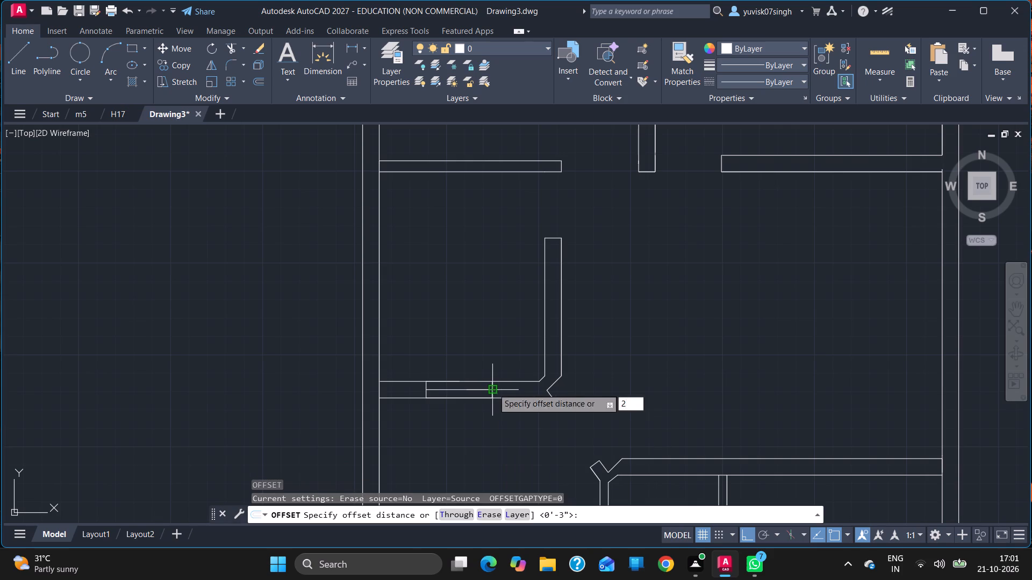
left_click_drag(464, 389, 469, 346)
left_click(469, 346)
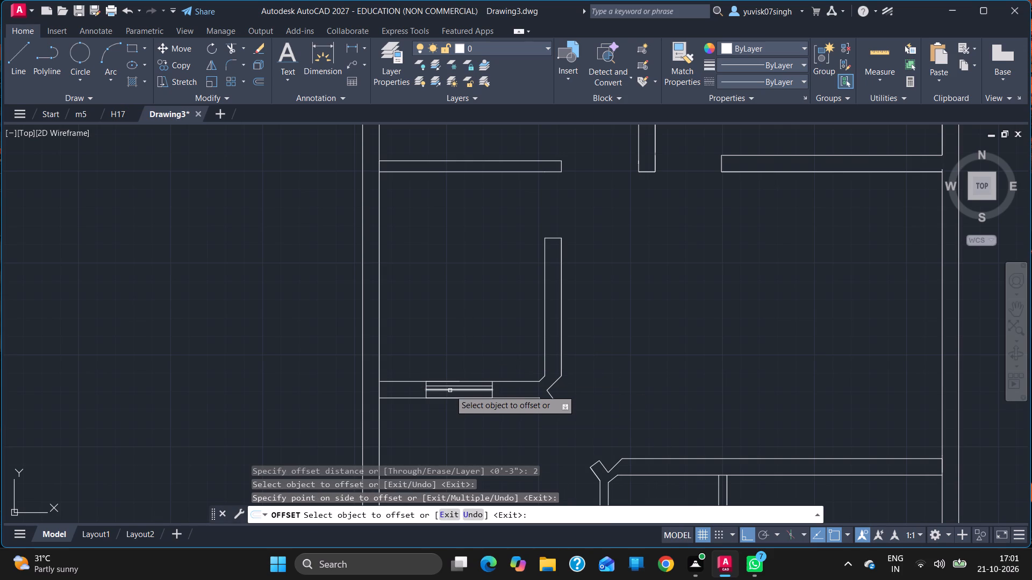
left_click_drag(450, 390, 449, 403)
left_click(449, 403)
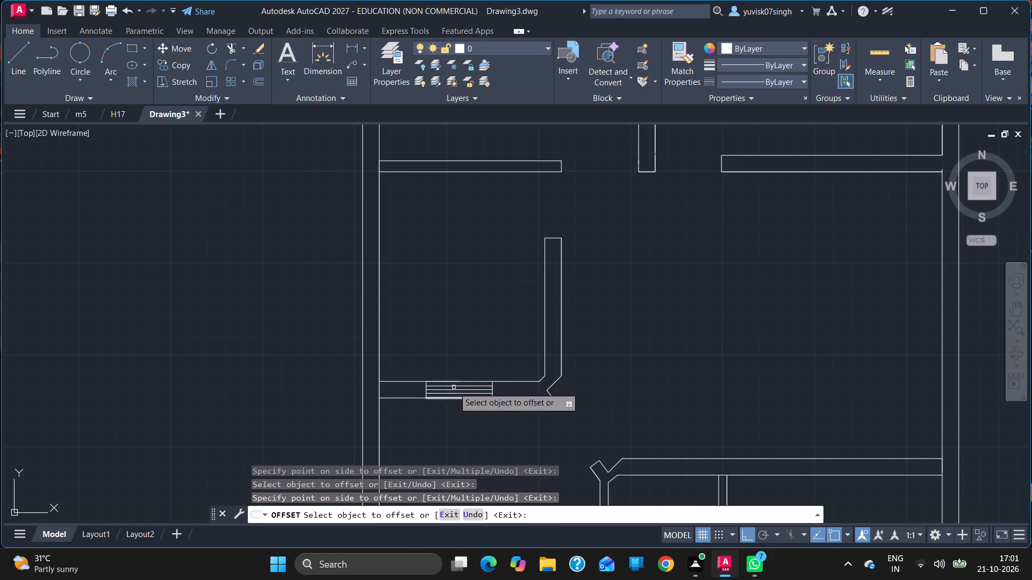
key("Escape")
Delete the window's original centre line, keeping the two offset lines.
left_click(454, 390)
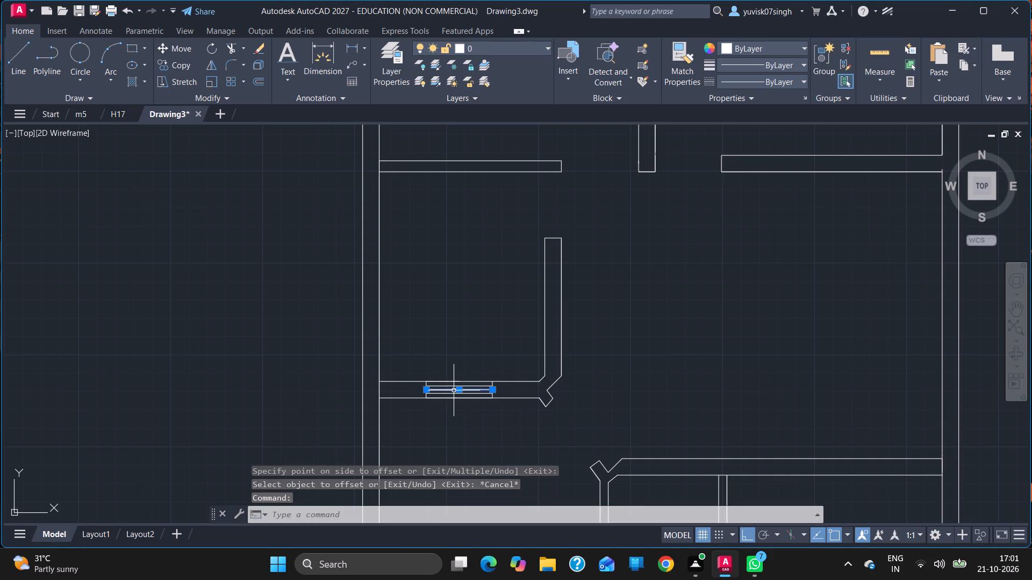
key("Delete")
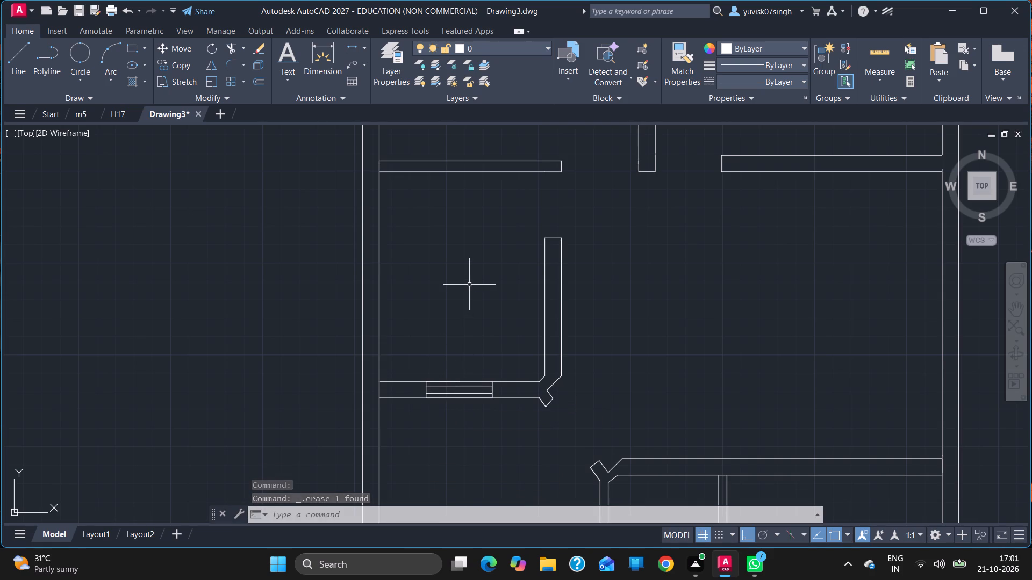
Trim the inner line of the left outer wall where the small room's bottom and top walls join it.
type("TR")
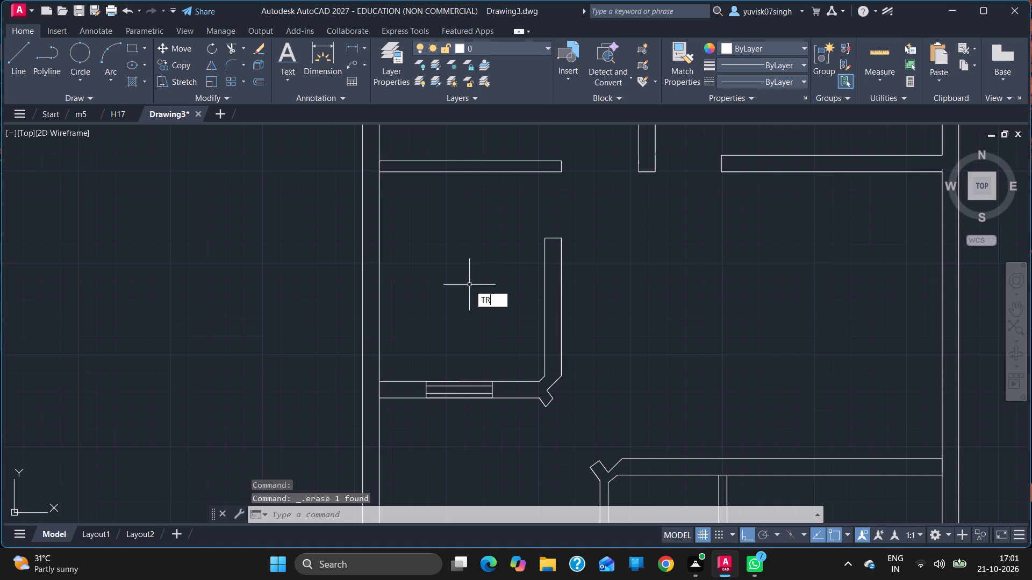
key("Return")
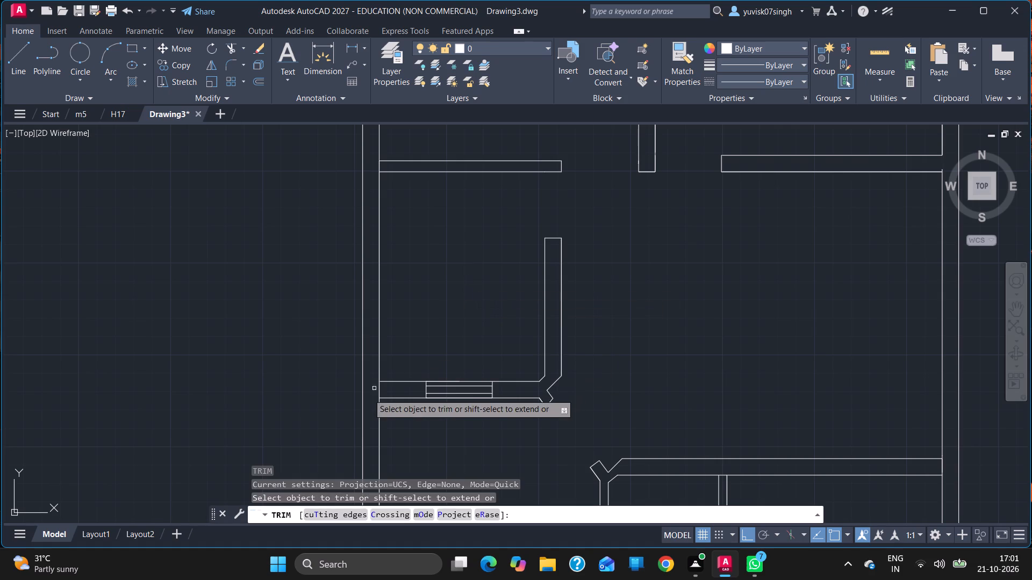
left_click(379, 390)
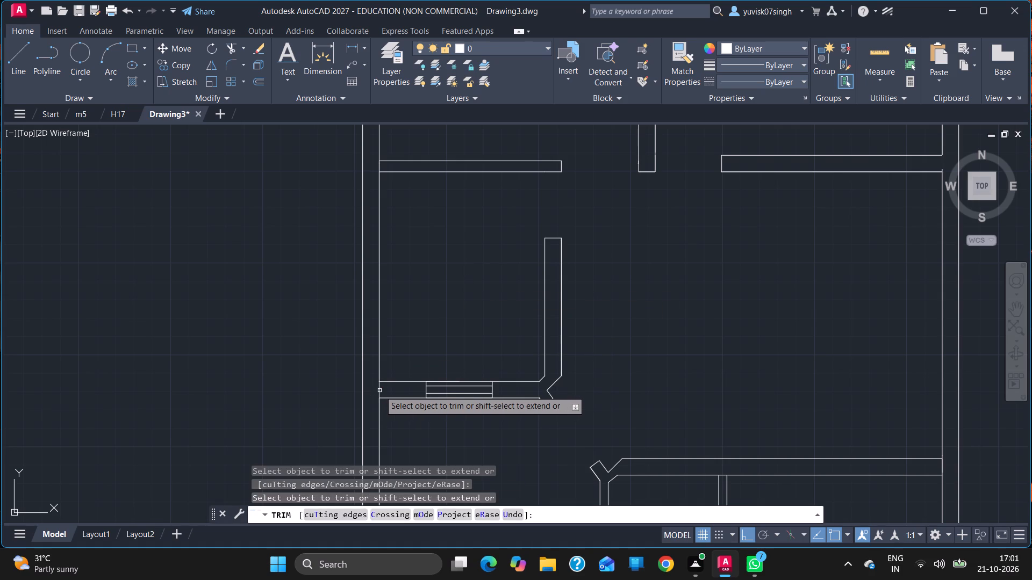
left_click(377, 390)
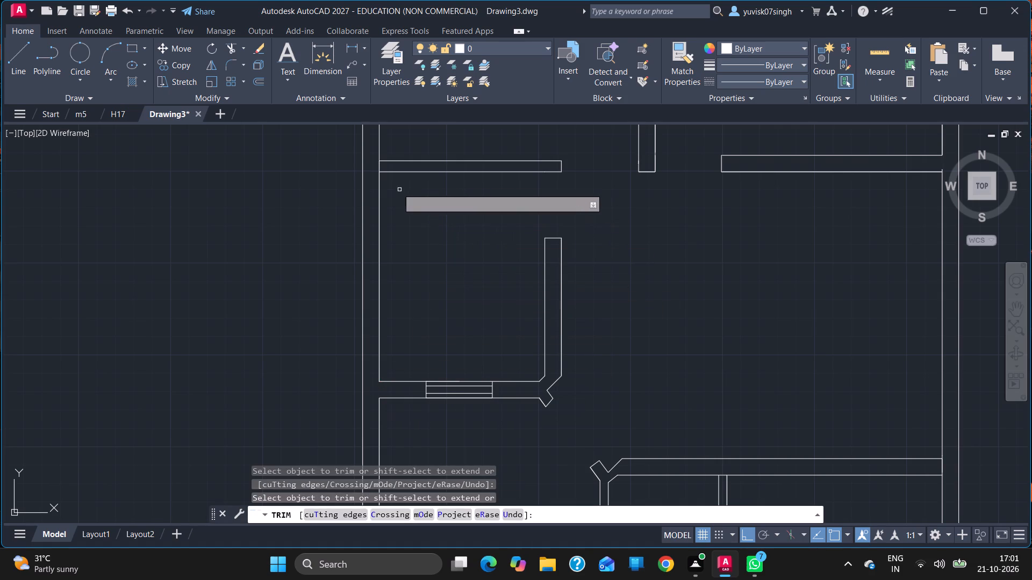
left_click(380, 169)
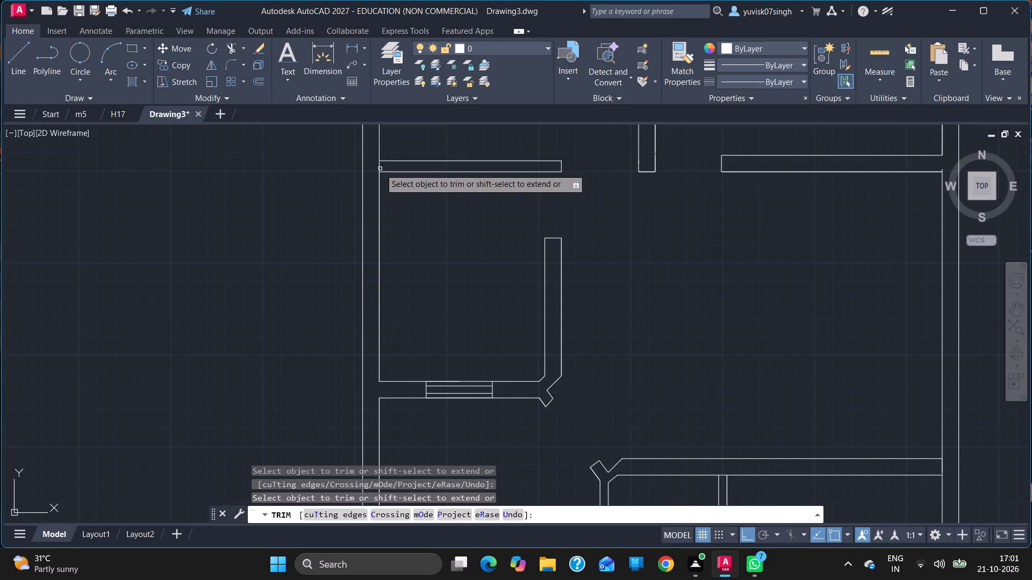
left_click(377, 169)
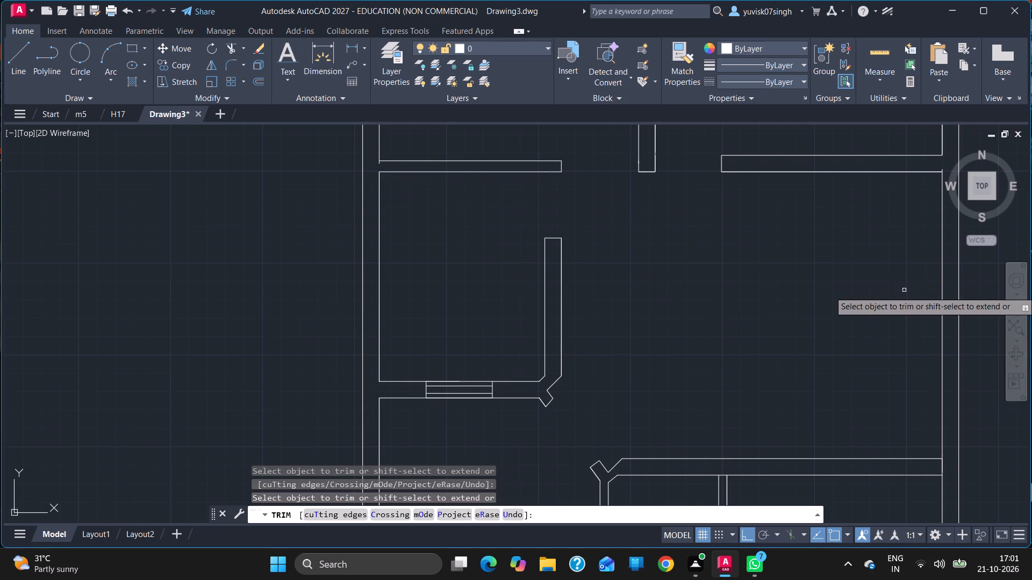
key("Escape")
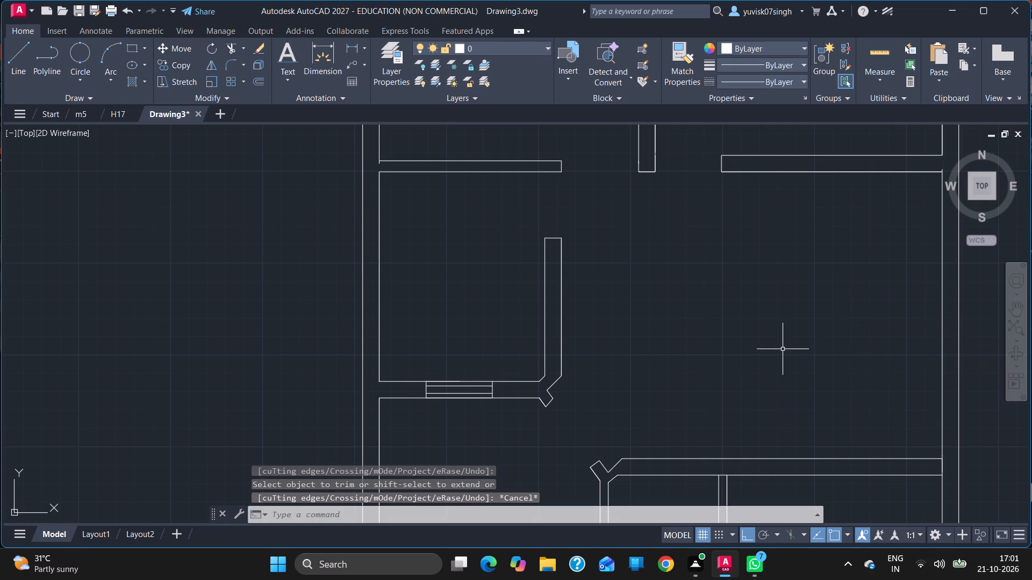
Draw a line from the lower-left inner wall corner 3" and 2" to the right, continuing down to the outer wall line.
left_click(1006, 311)
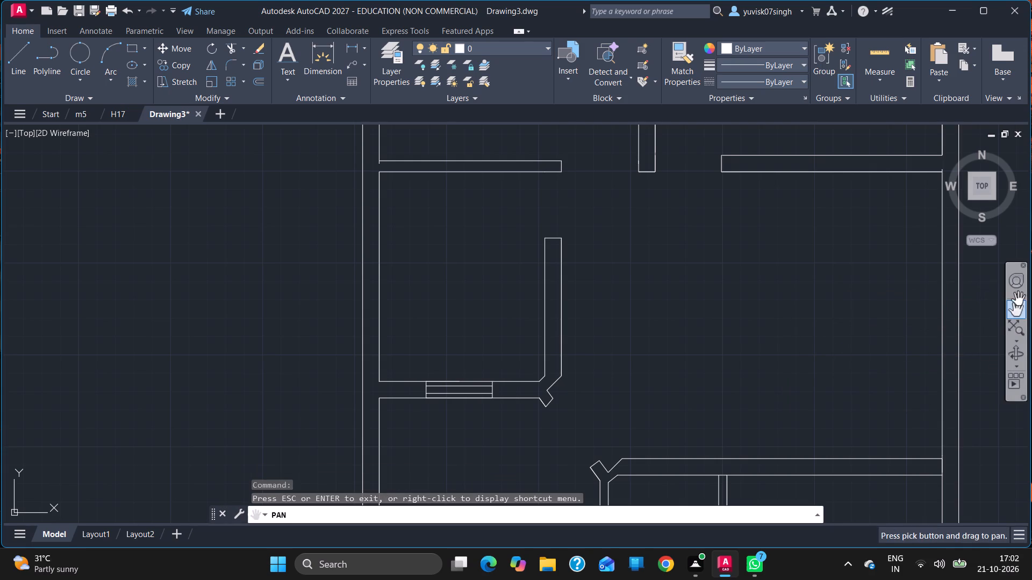
left_click_drag(740, 386, 719, 192)
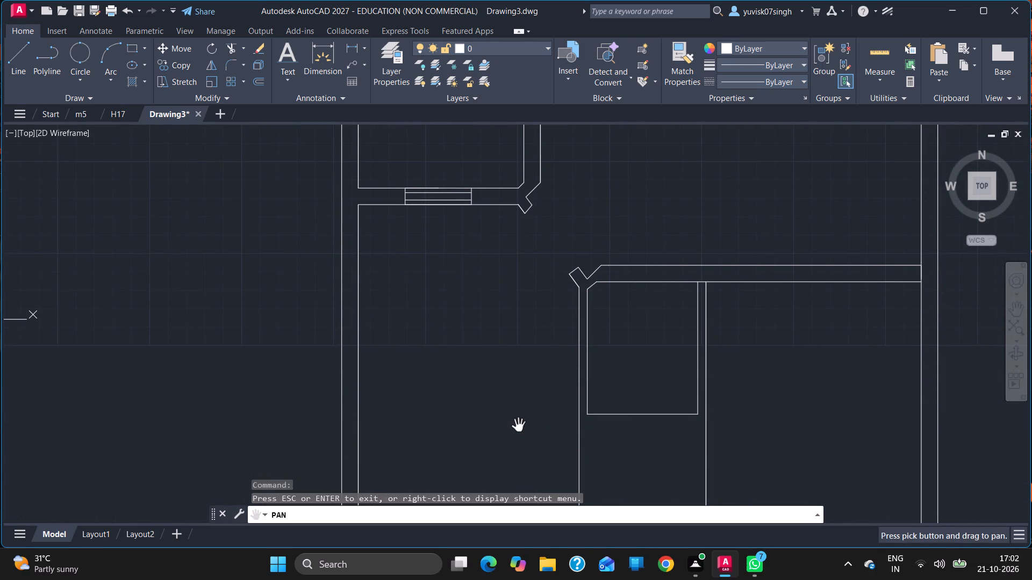
left_click_drag(517, 425, 534, 315)
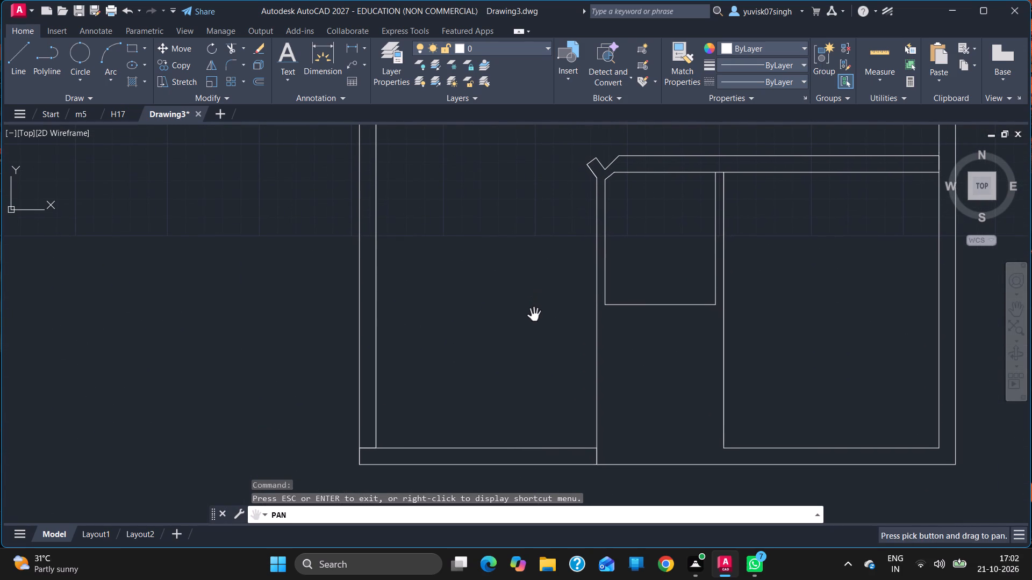
key("Escape")
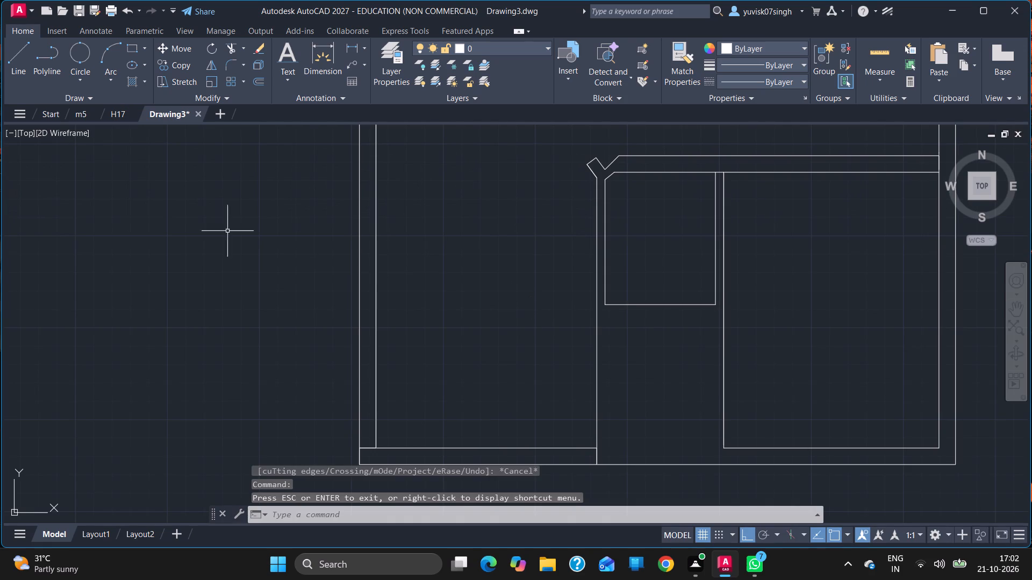
left_click(21, 58)
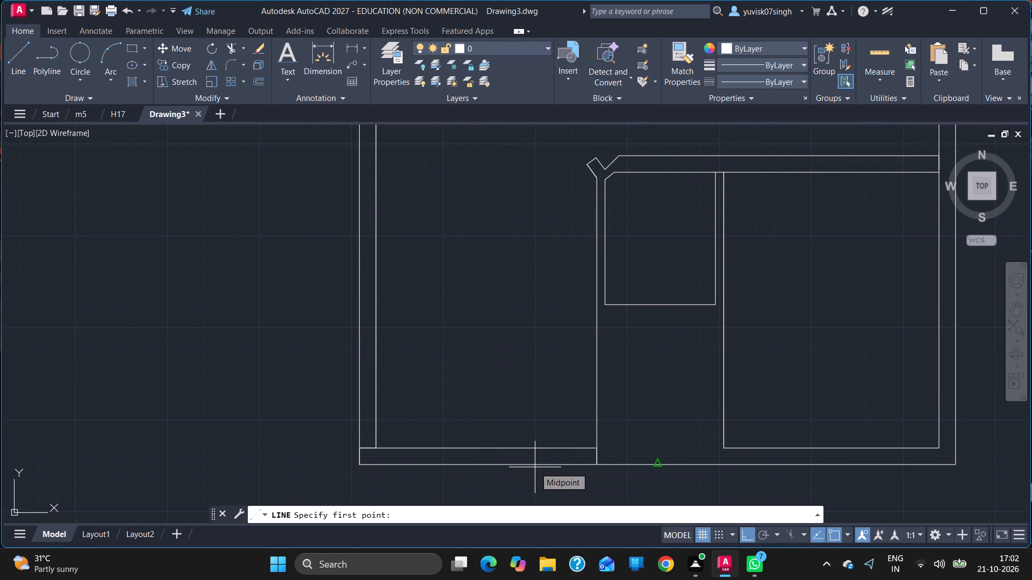
left_click_drag(377, 446, 388, 446)
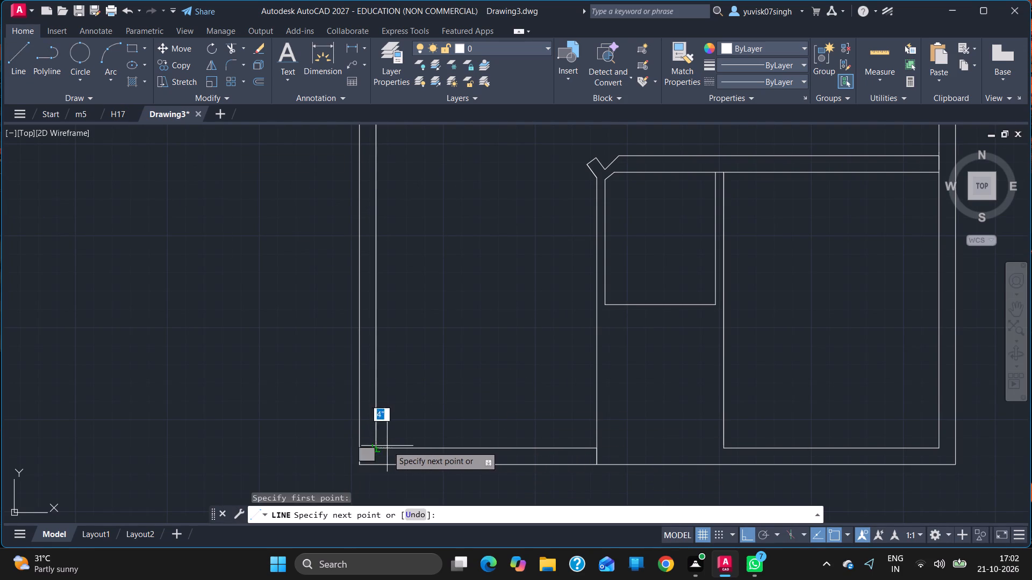
left_click_drag(388, 446, 393, 447)
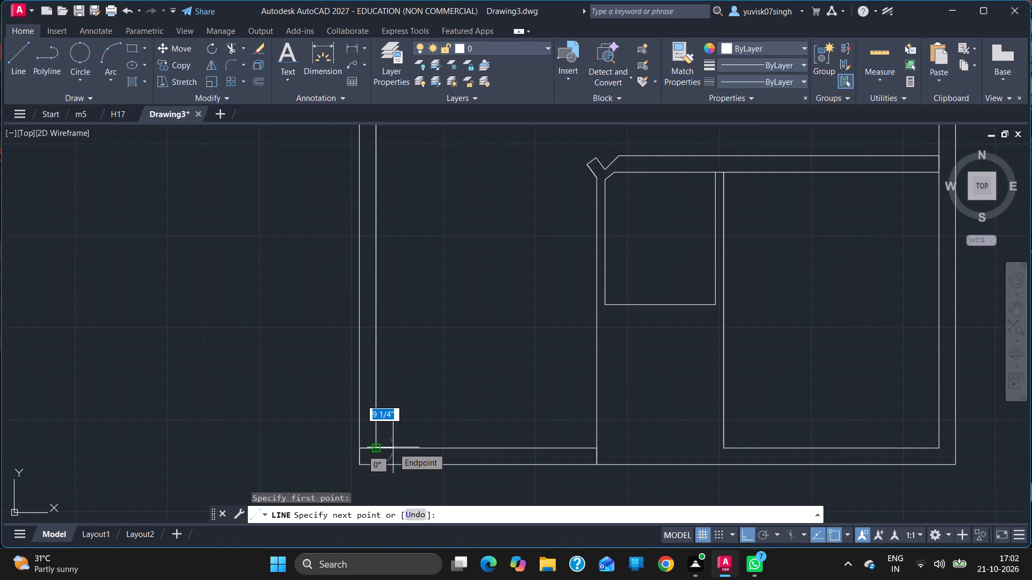
key("3")
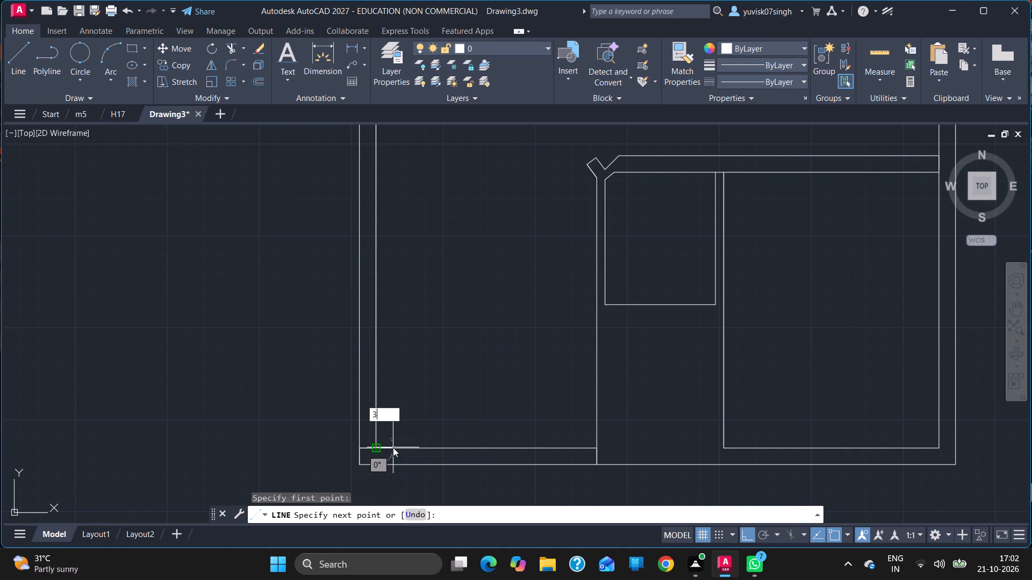
key("Return")
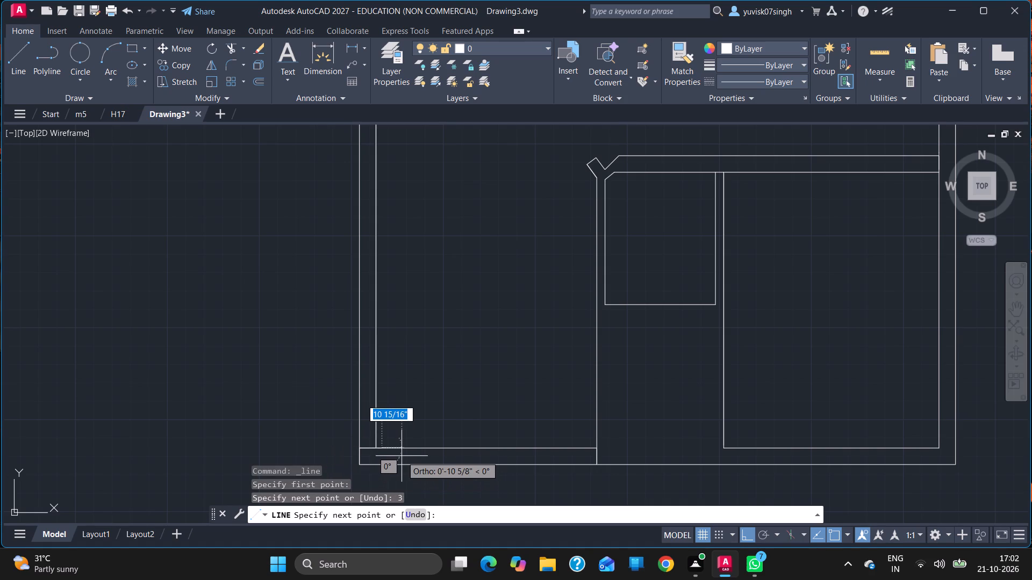
key("2")
key("Return")
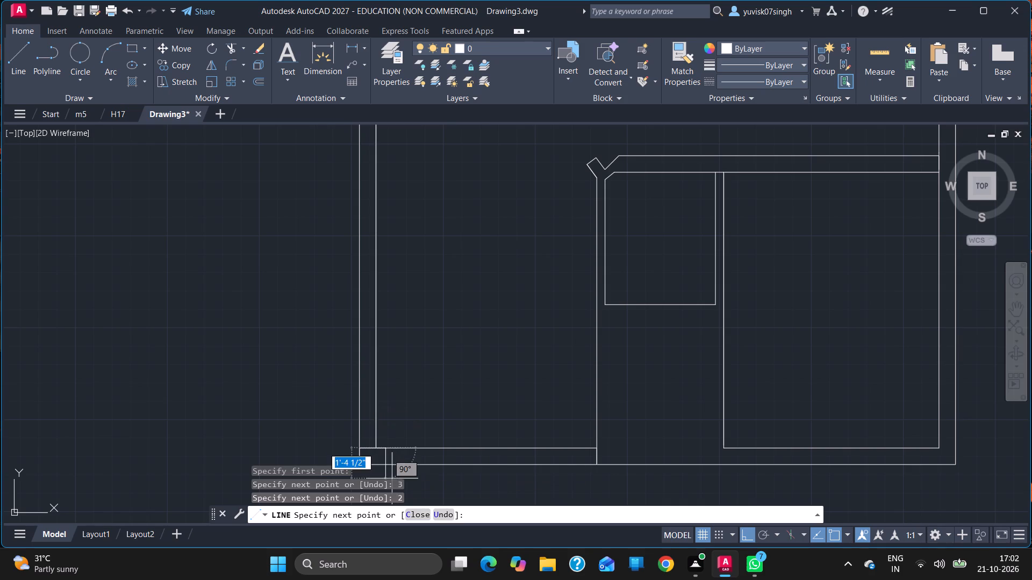
left_click(386, 465)
key("Escape")
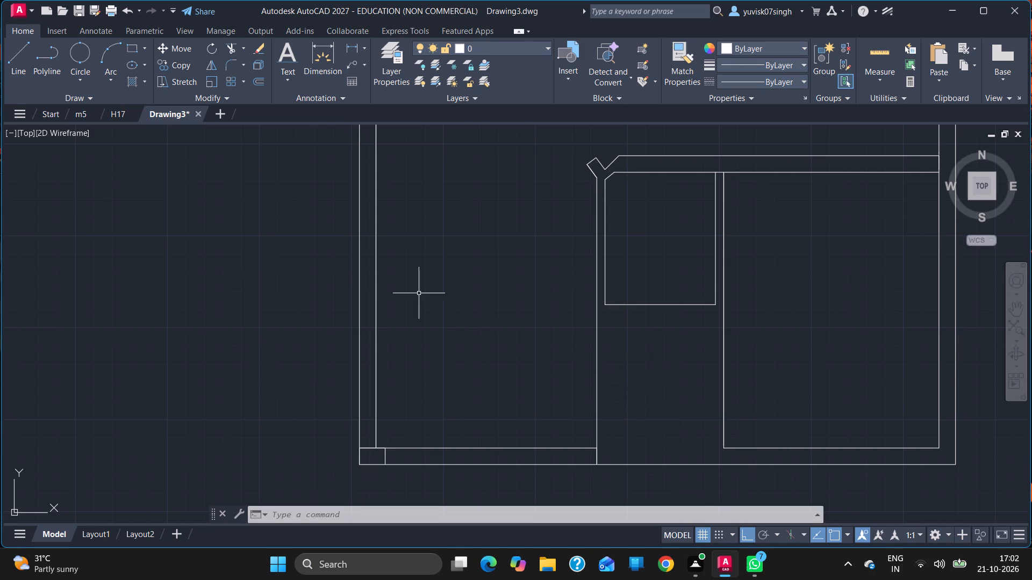
Draw a line from the small lower room's bottom-right corner across to the adjacent wall line, continuing 4.5" down.
left_click(21, 53)
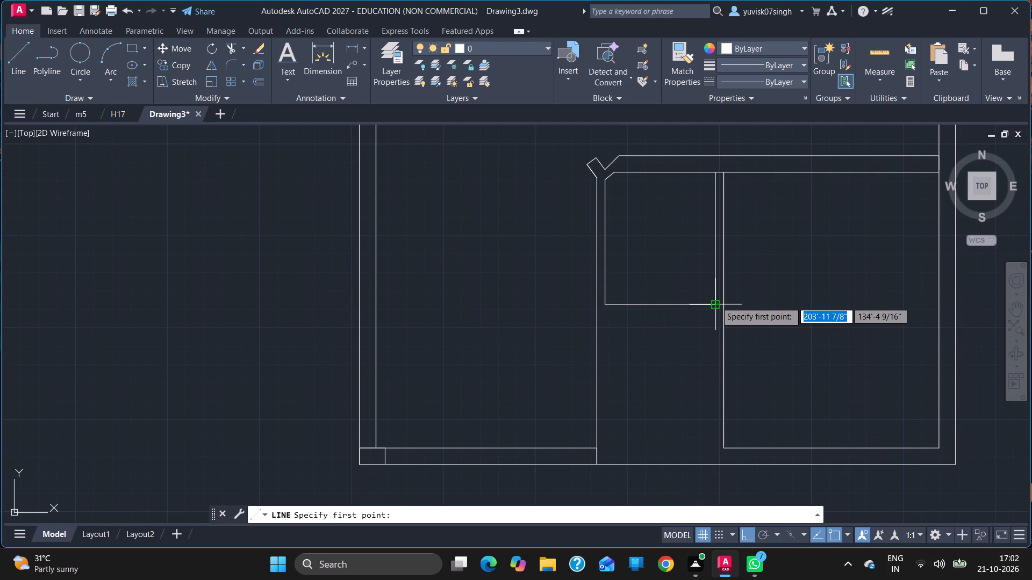
left_click_drag(715, 301, 725, 301)
left_click_drag(725, 301, 725, 321)
key("4")
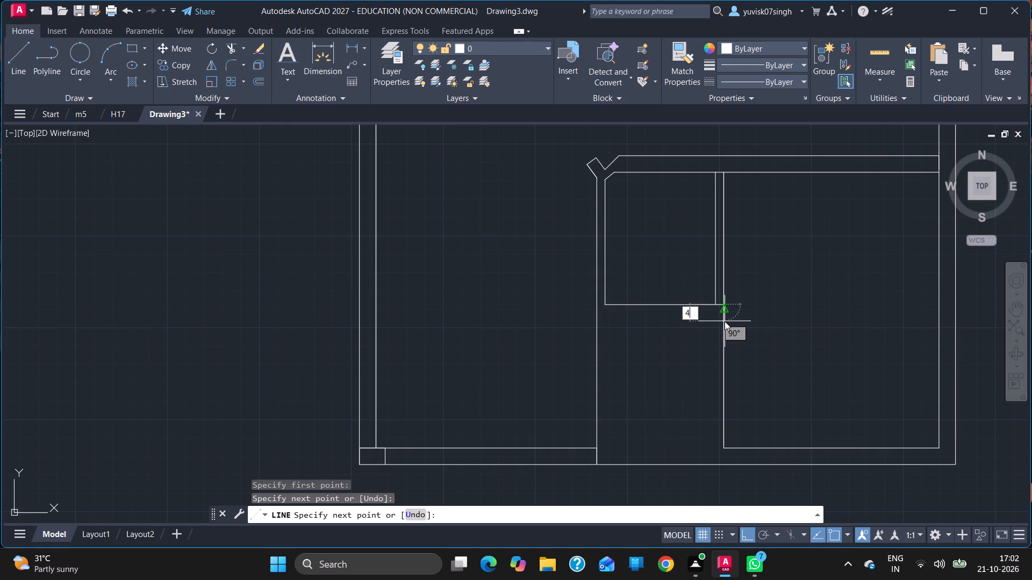
key("period")
key("5")
key("Return")
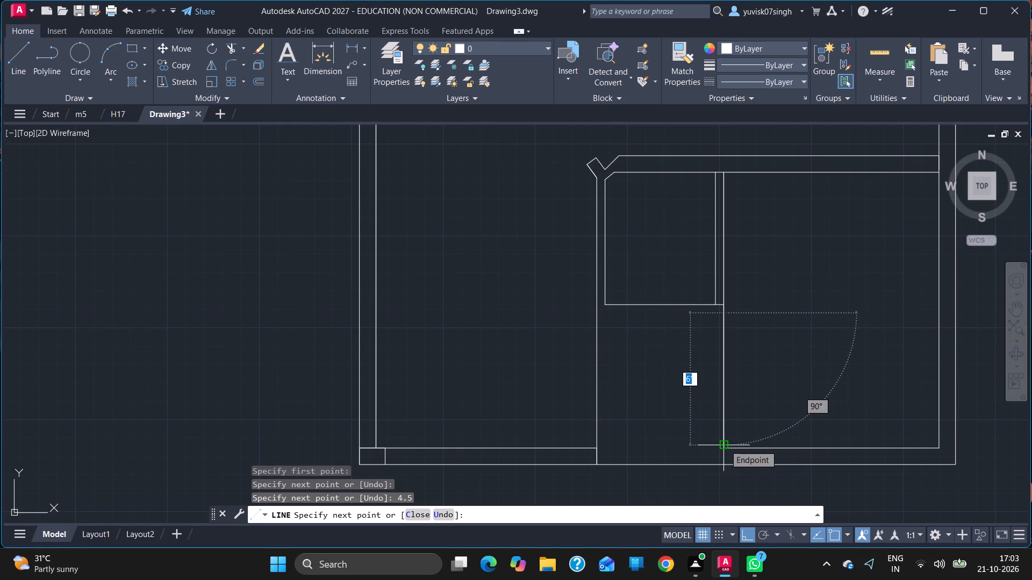
key("Escape")
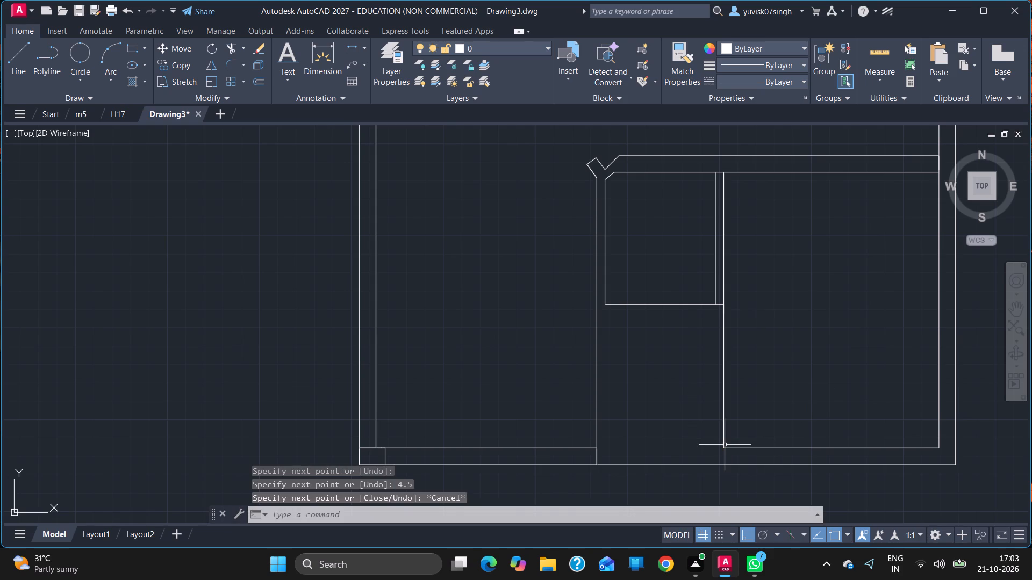
Draw the room's lower wall face 4.5" down from its bottom-left corner and across to the wall line on its right.
left_click(17, 66)
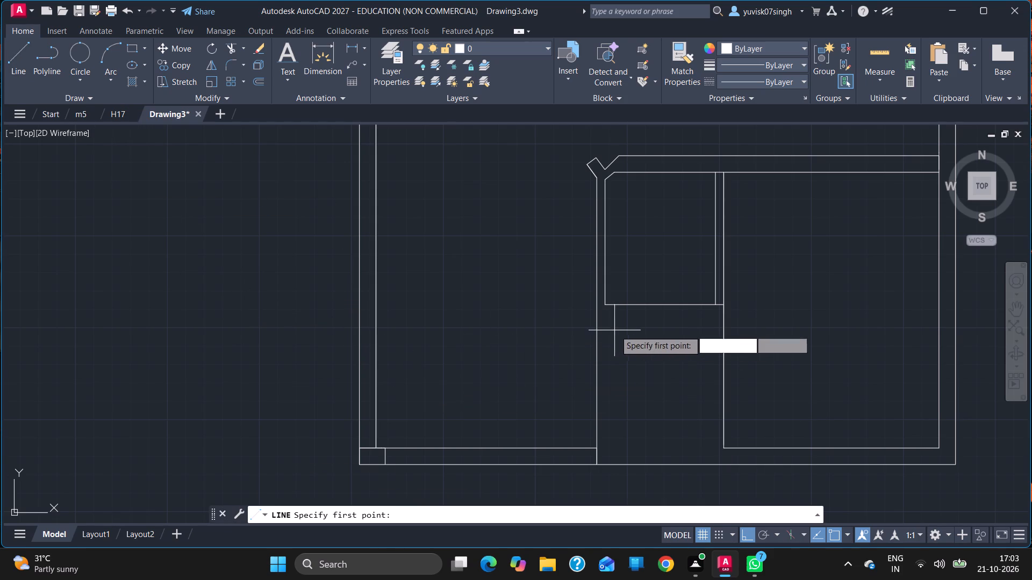
left_click(604, 308)
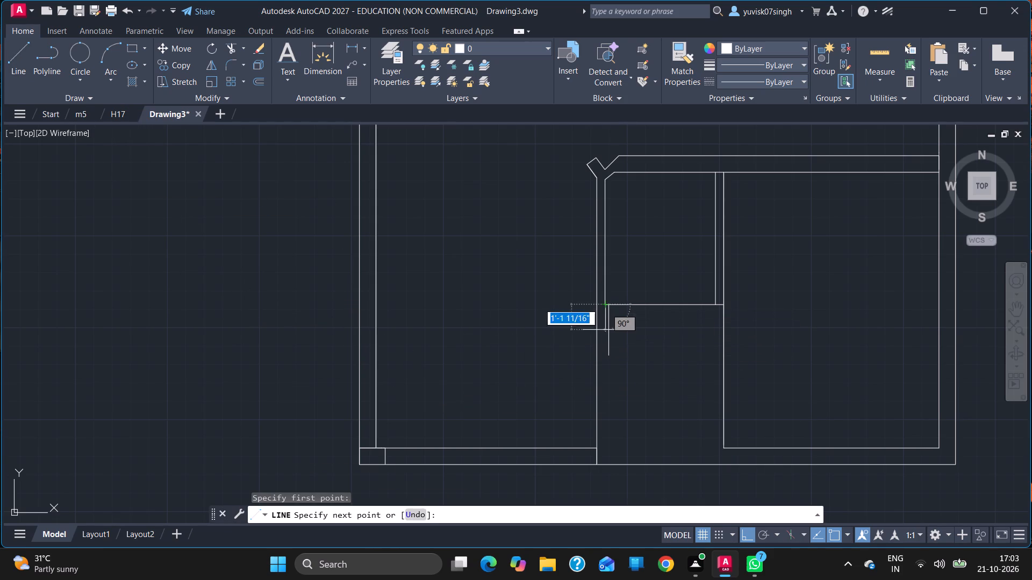
key("4")
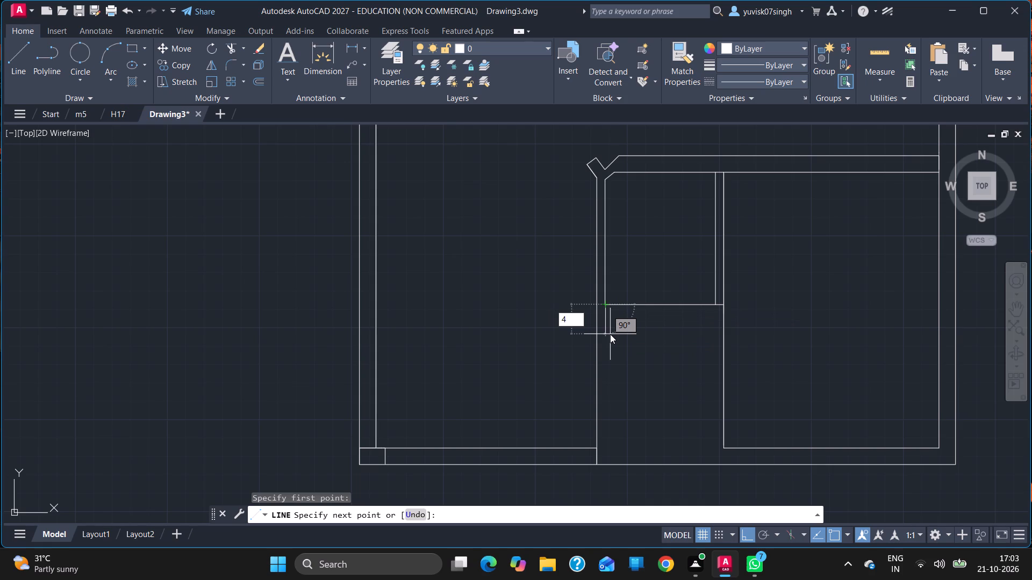
type(".5")
key("Return")
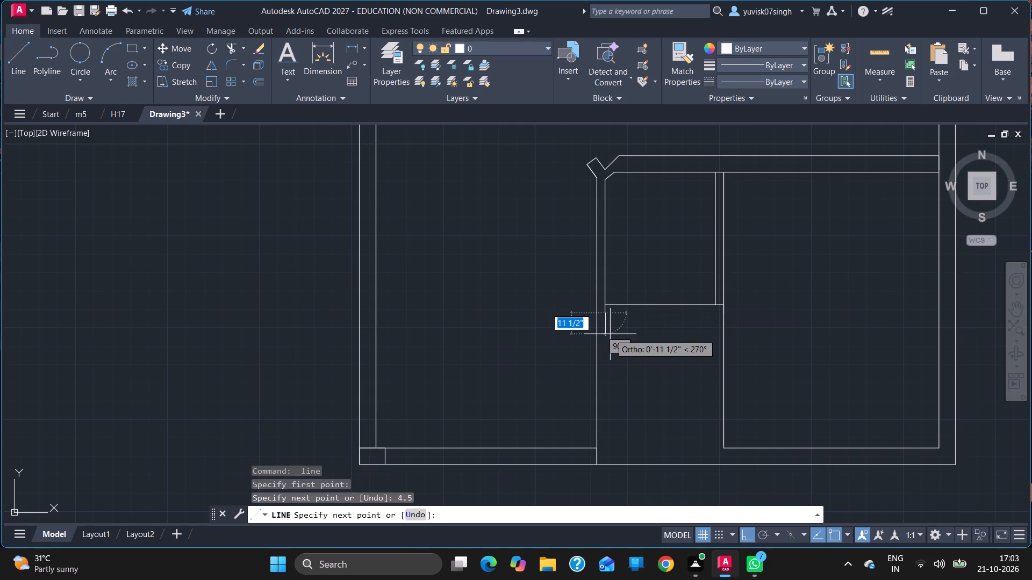
left_click(725, 316)
key("Escape")
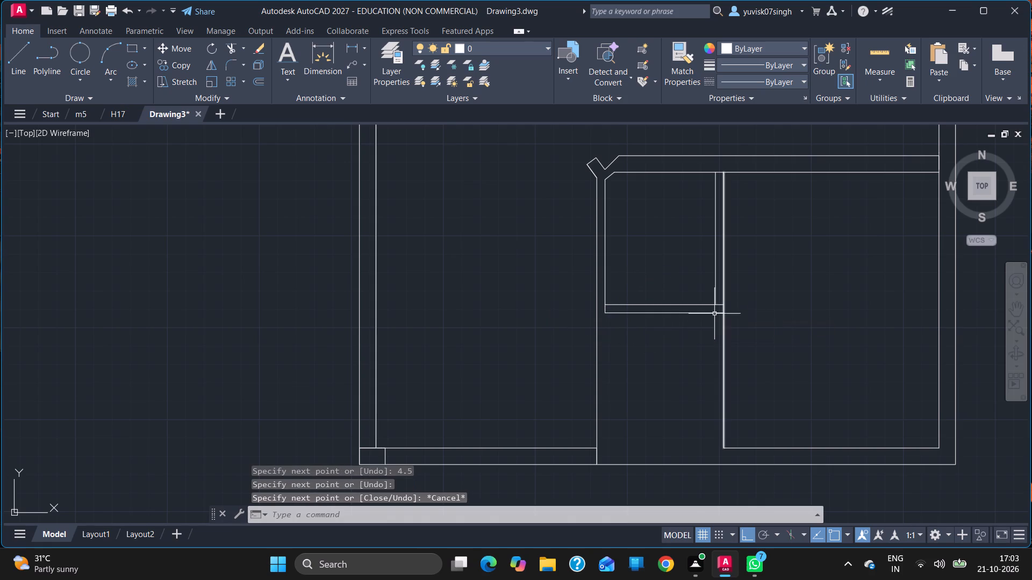
Draw a line 3' right from the lower wall face's left end, continuing 6'-1 1/2" down to the bottom wall's inner-line level.
left_click(19, 77)
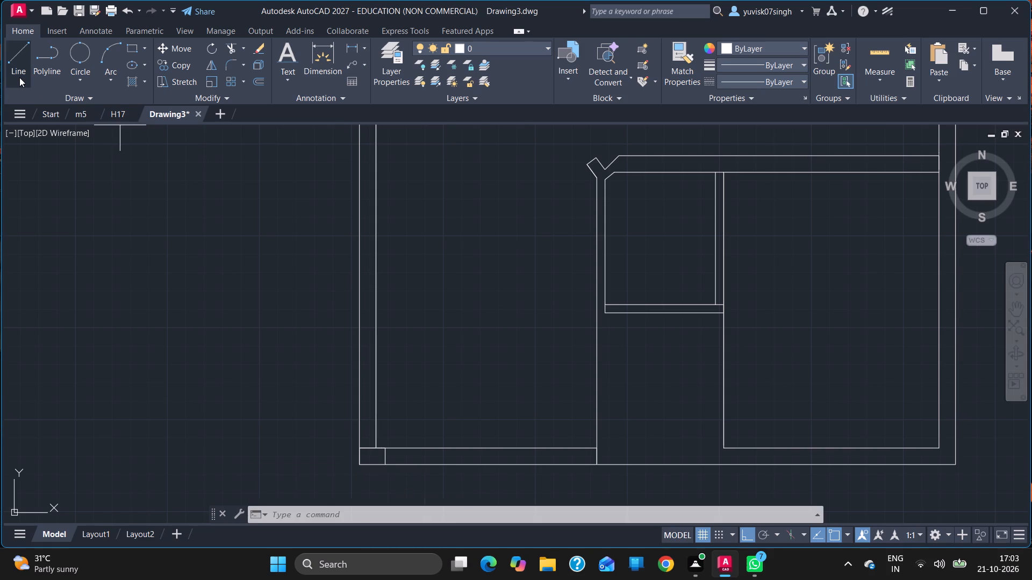
left_click(607, 313)
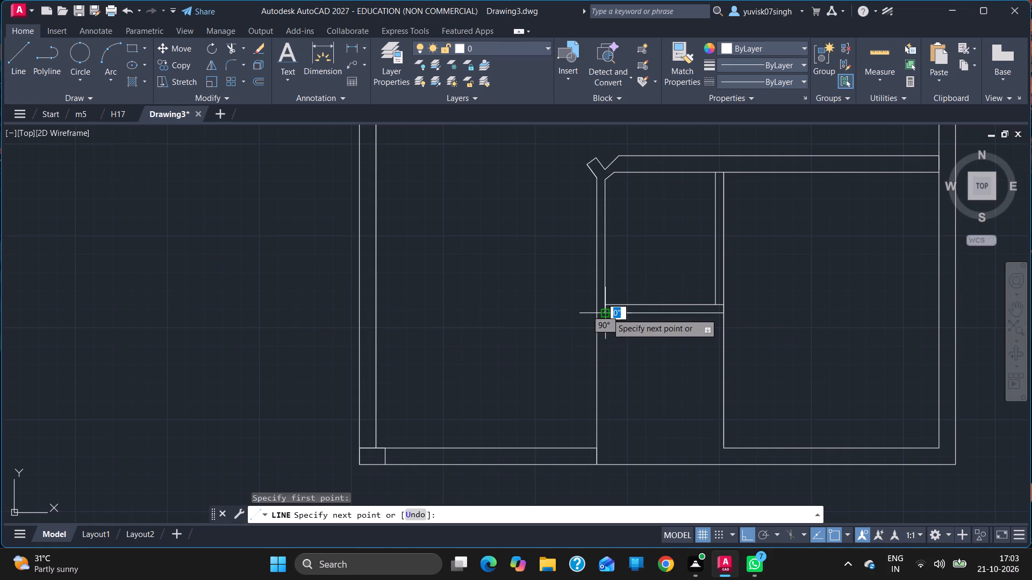
key("3")
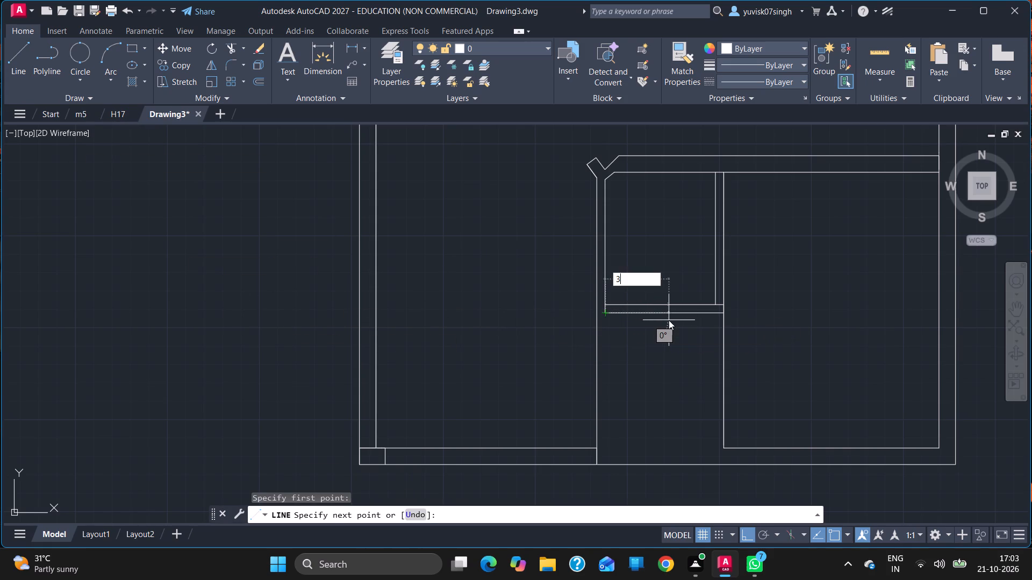
key("apostrophe")
key("Return")
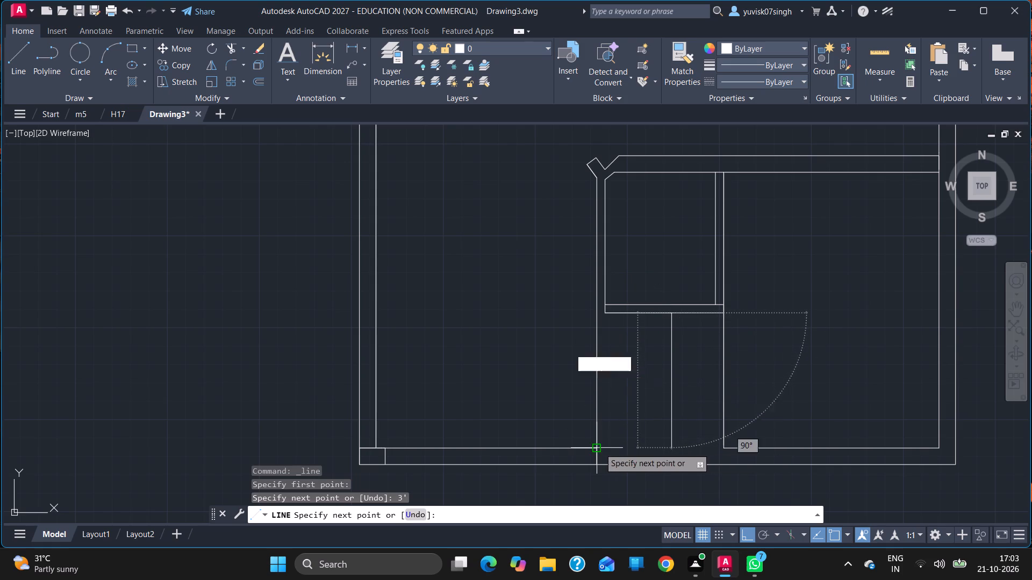
left_click(671, 447)
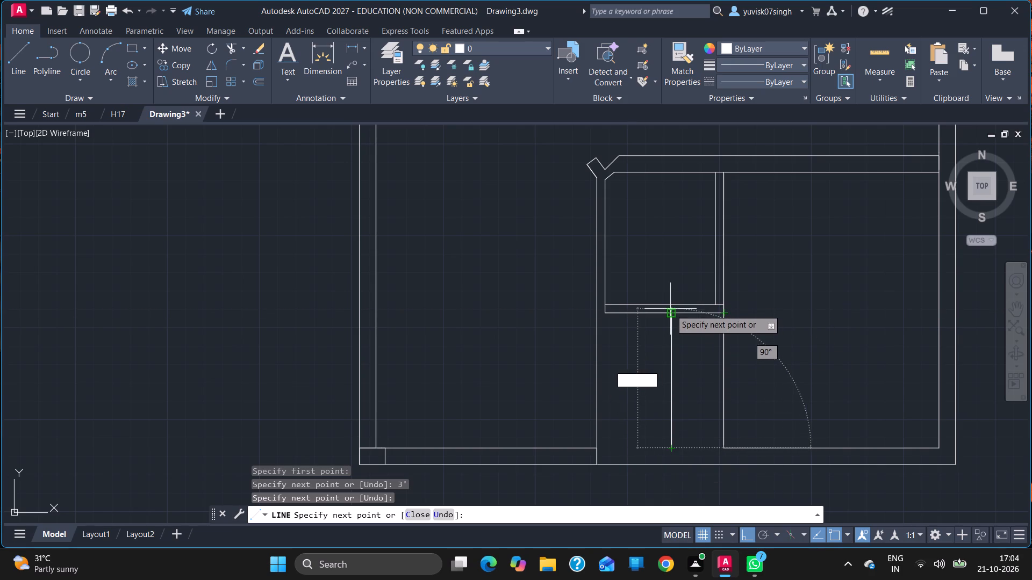
key("Escape")
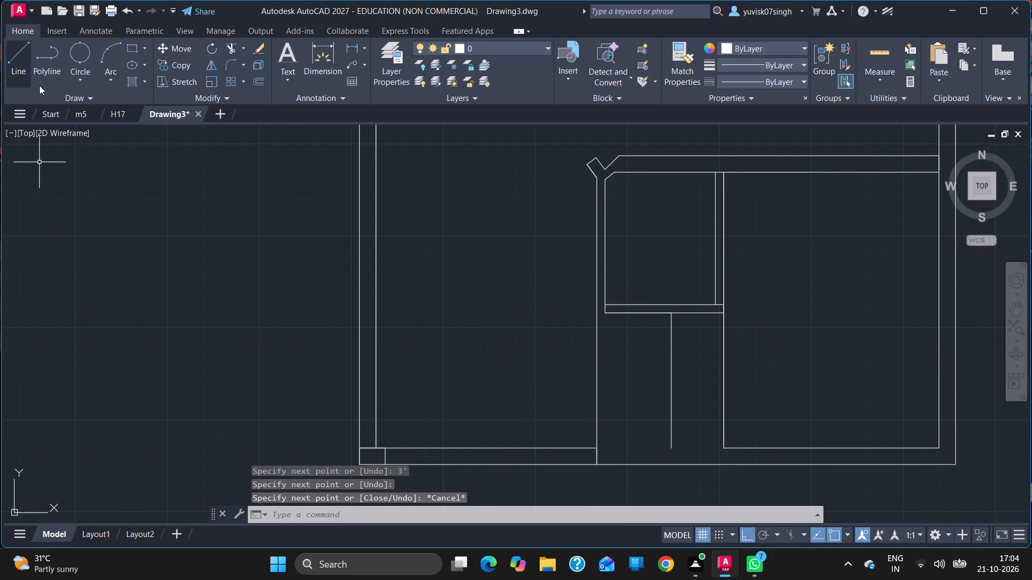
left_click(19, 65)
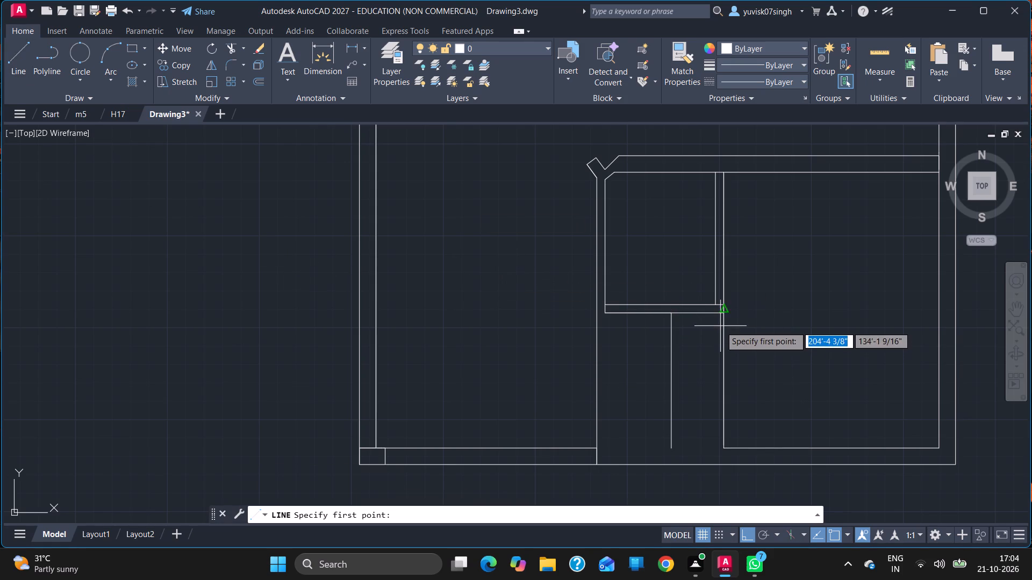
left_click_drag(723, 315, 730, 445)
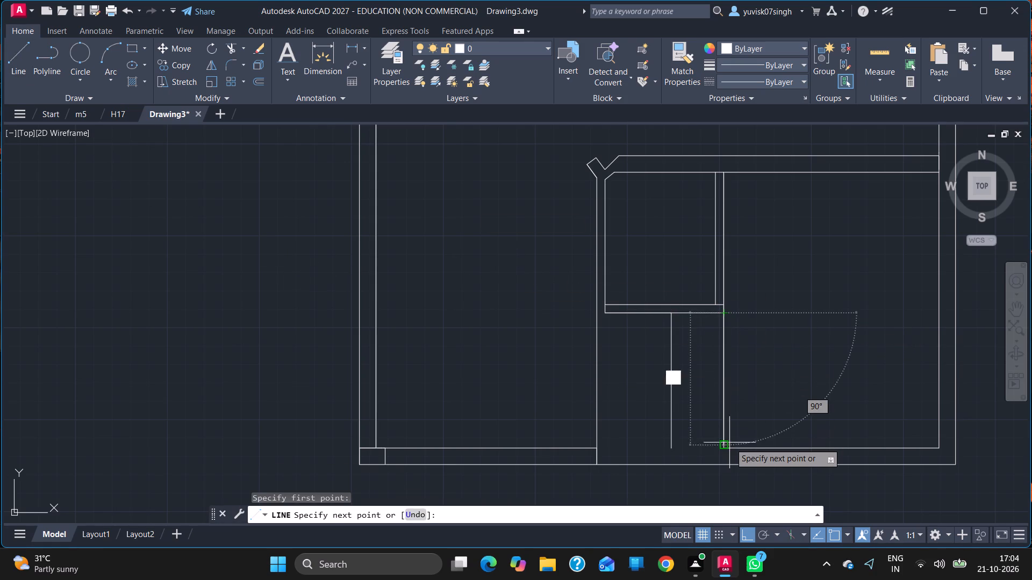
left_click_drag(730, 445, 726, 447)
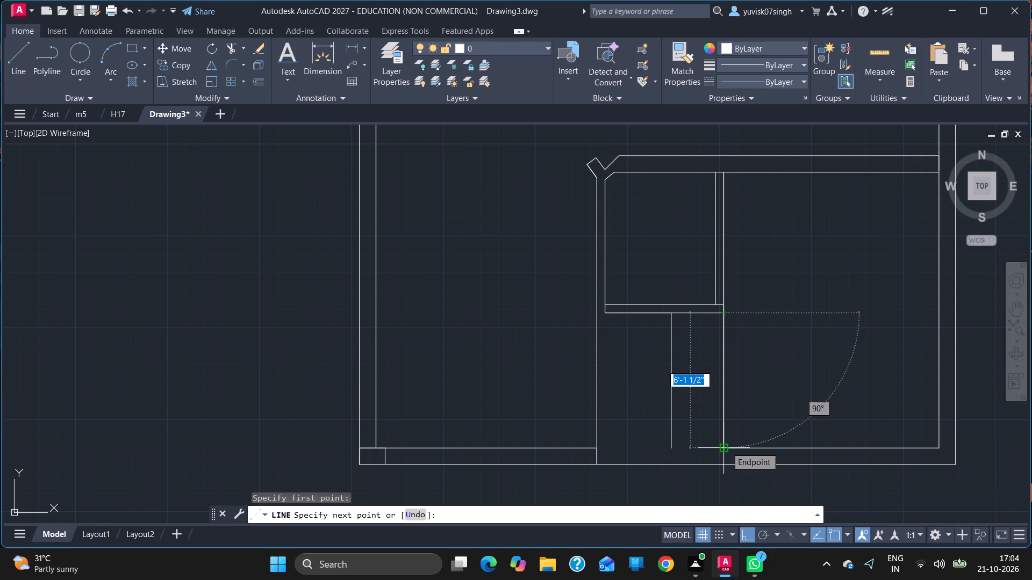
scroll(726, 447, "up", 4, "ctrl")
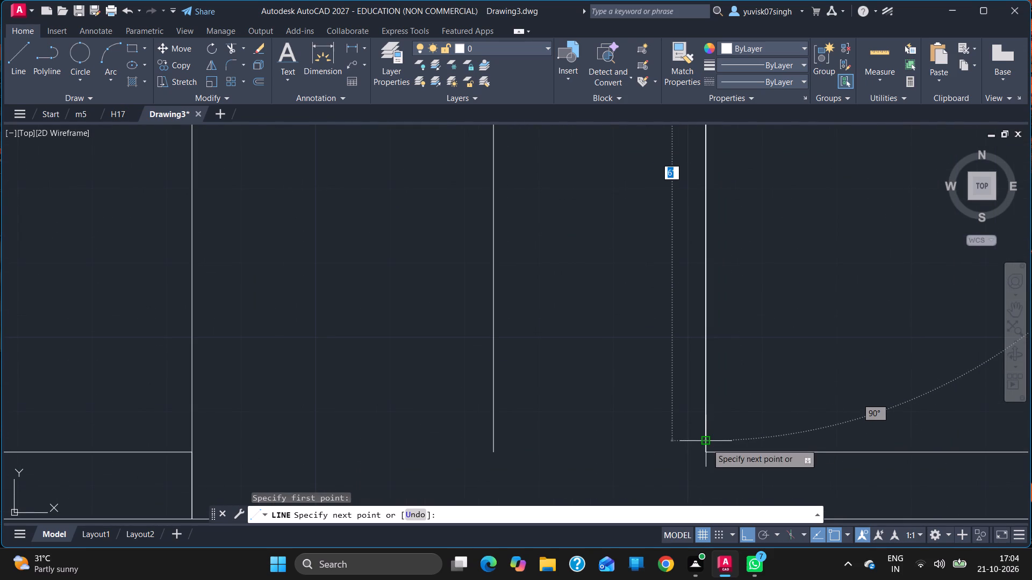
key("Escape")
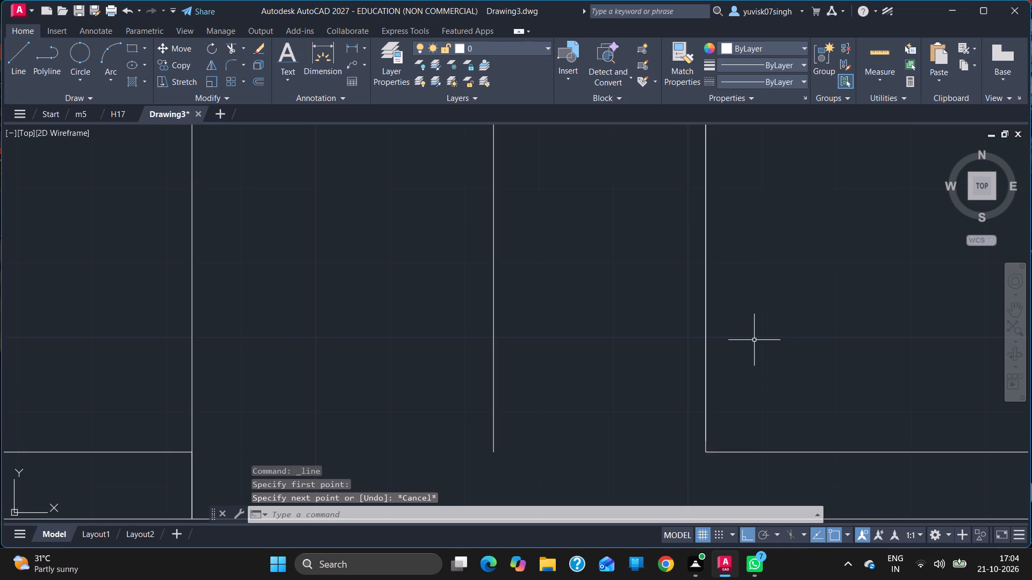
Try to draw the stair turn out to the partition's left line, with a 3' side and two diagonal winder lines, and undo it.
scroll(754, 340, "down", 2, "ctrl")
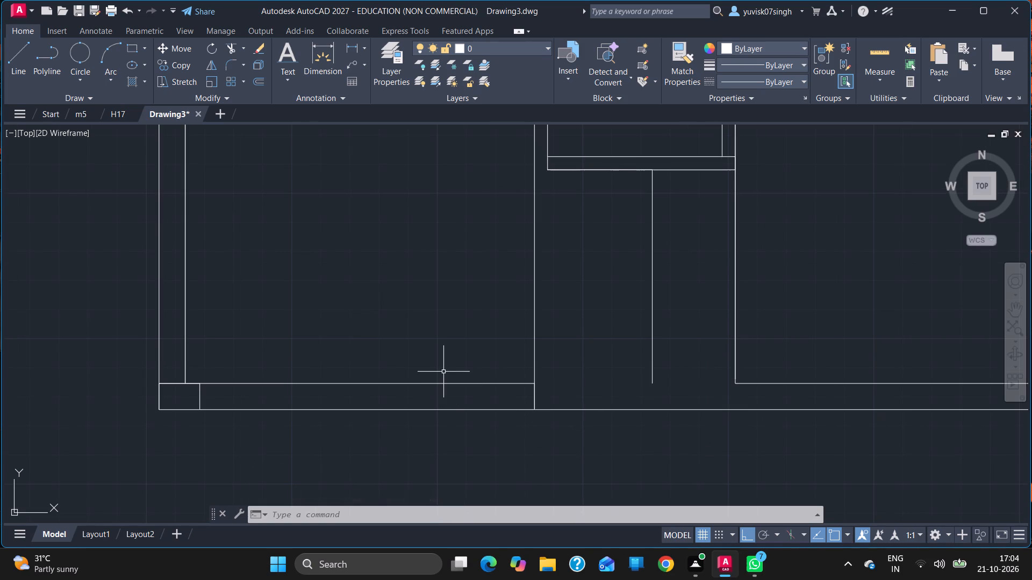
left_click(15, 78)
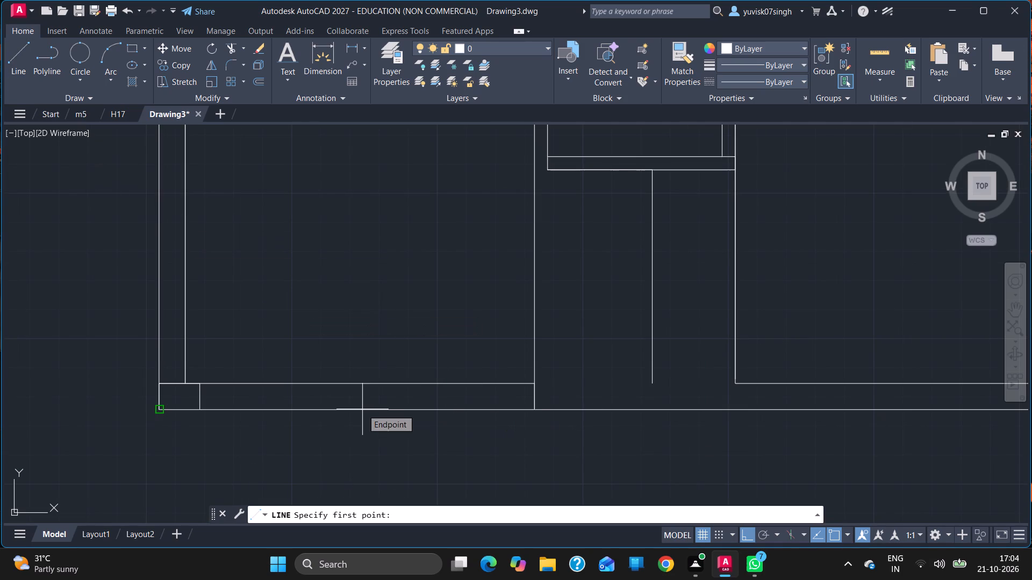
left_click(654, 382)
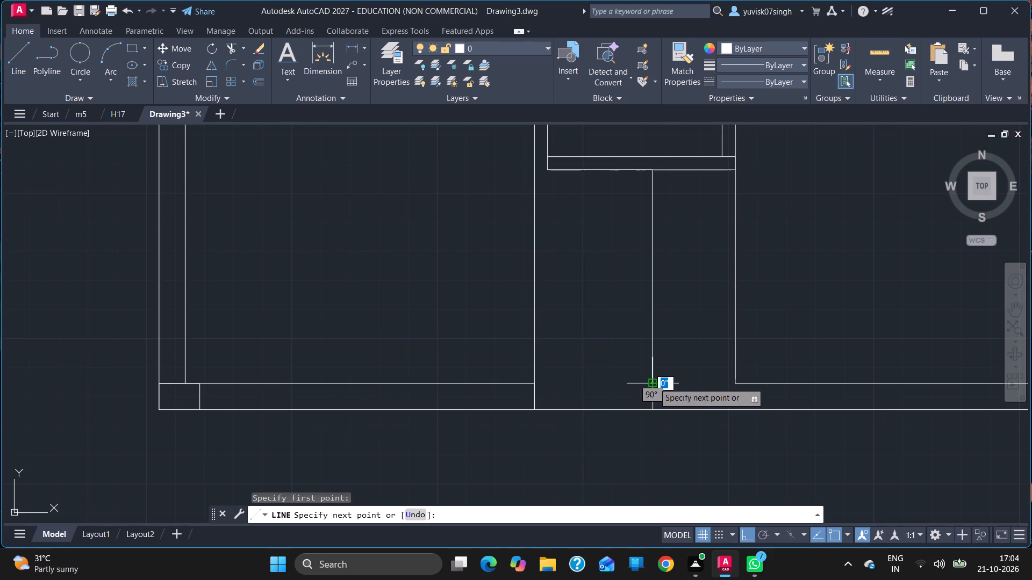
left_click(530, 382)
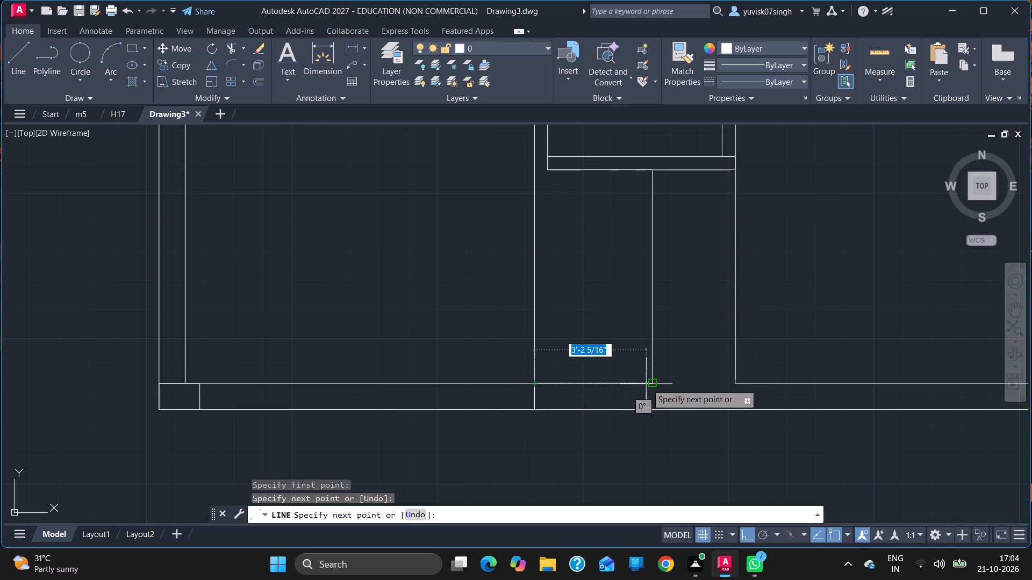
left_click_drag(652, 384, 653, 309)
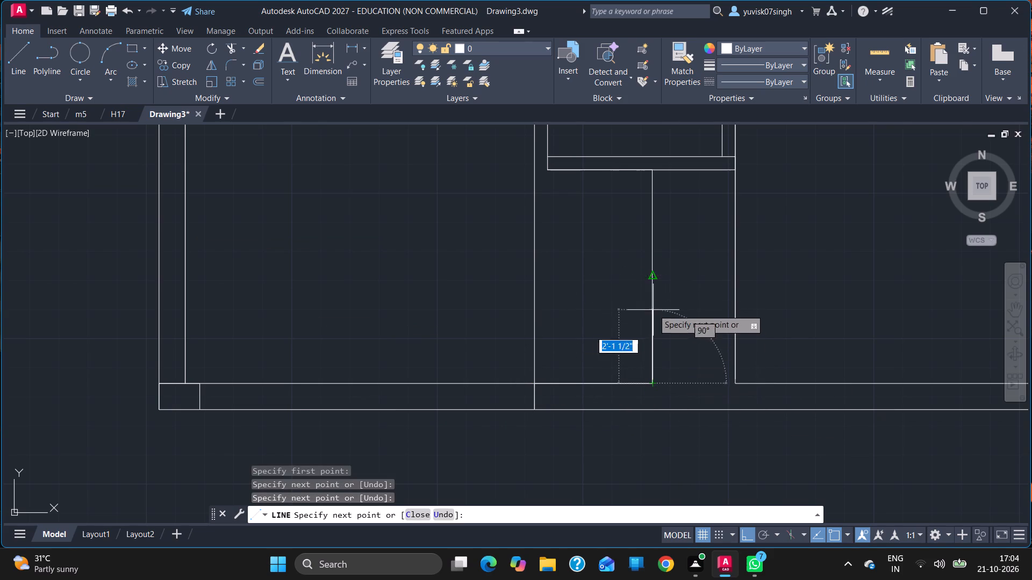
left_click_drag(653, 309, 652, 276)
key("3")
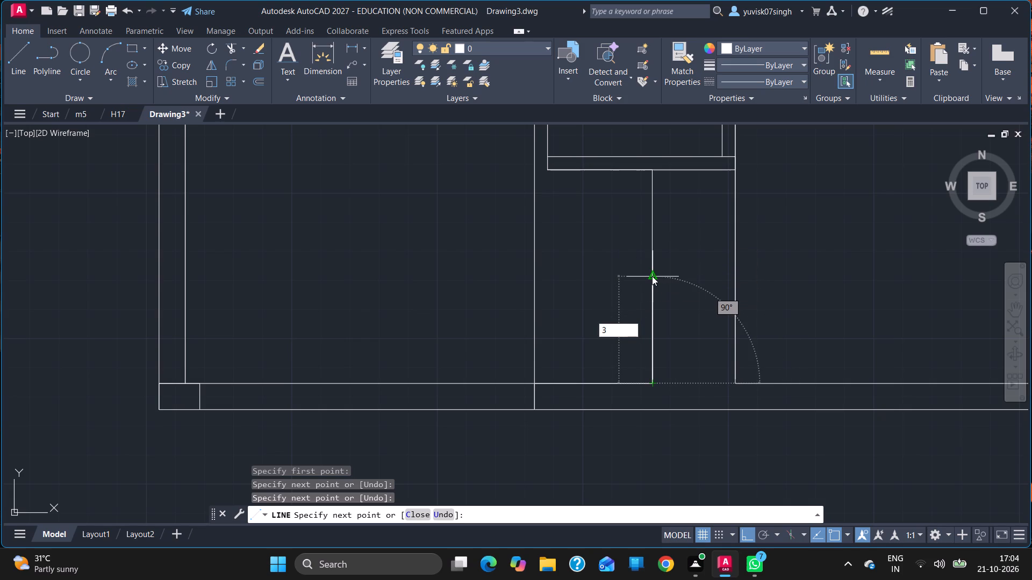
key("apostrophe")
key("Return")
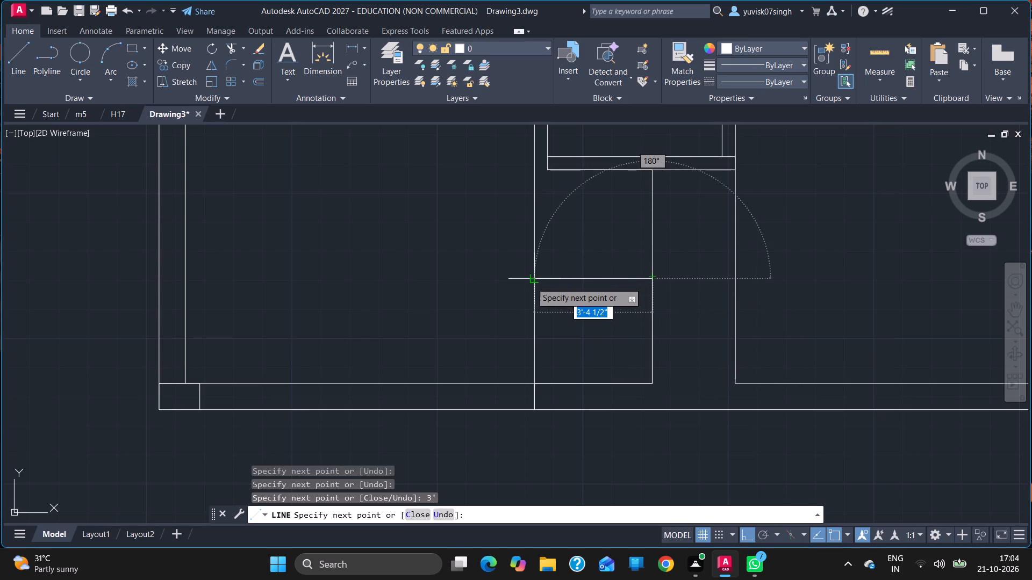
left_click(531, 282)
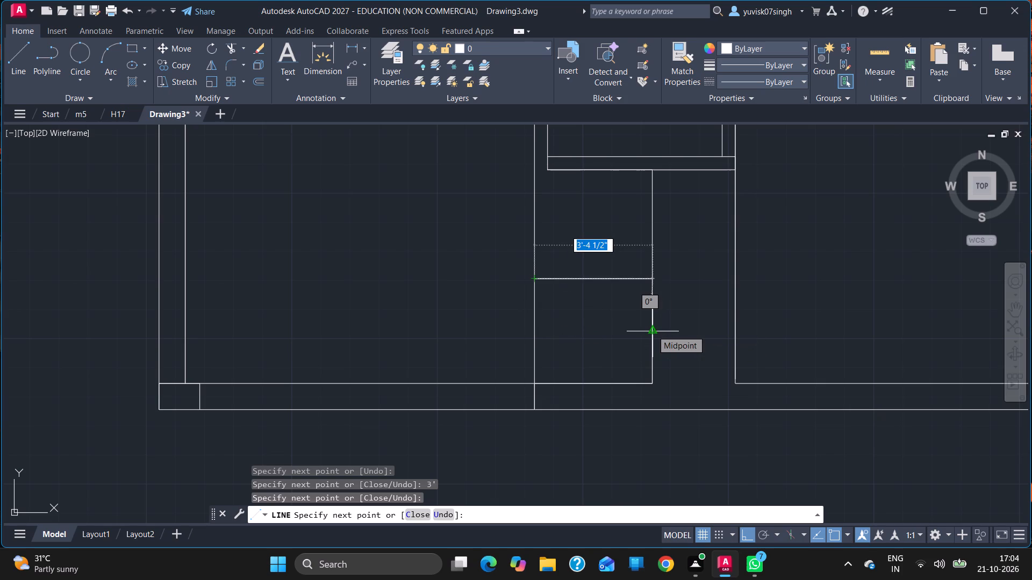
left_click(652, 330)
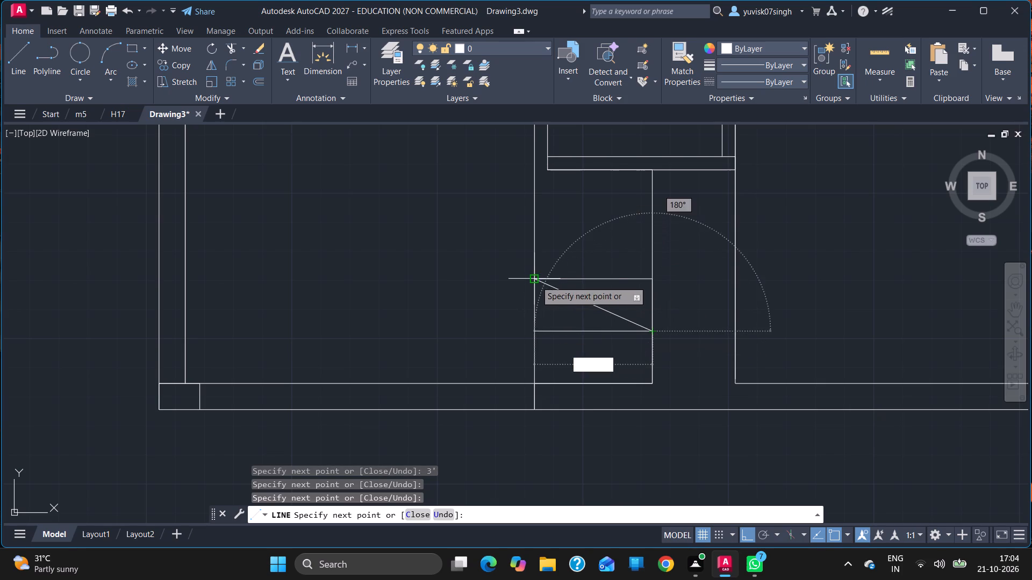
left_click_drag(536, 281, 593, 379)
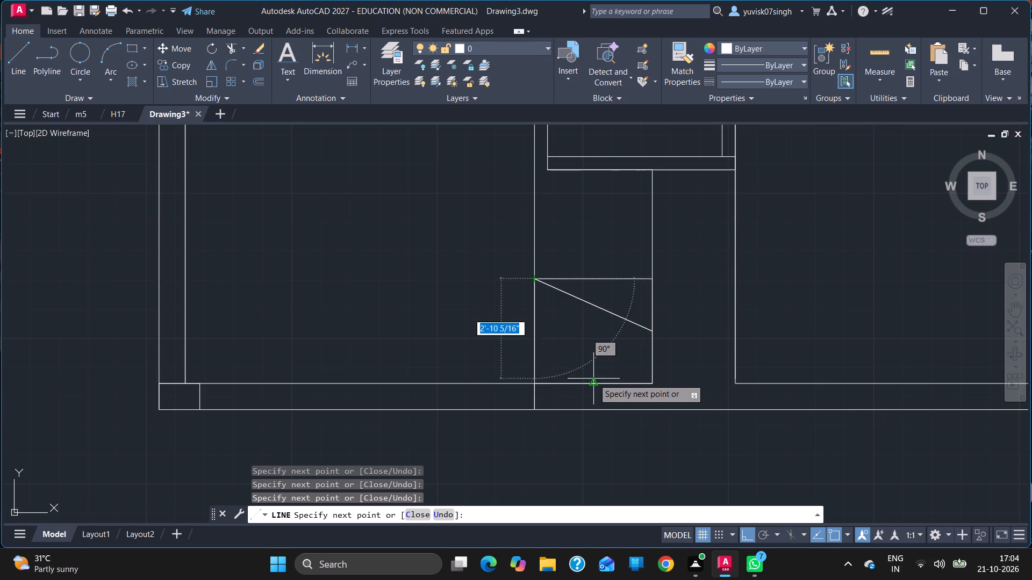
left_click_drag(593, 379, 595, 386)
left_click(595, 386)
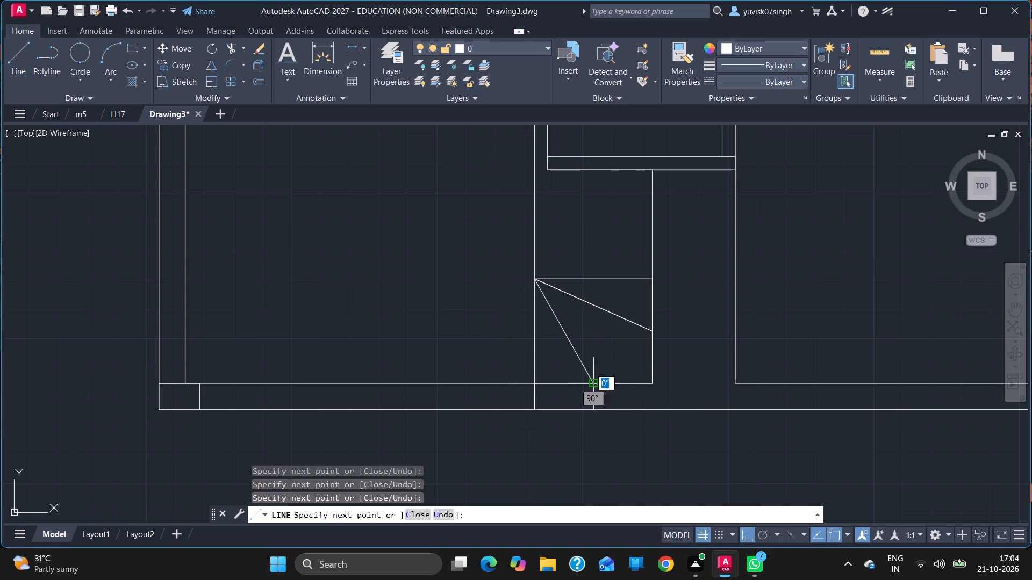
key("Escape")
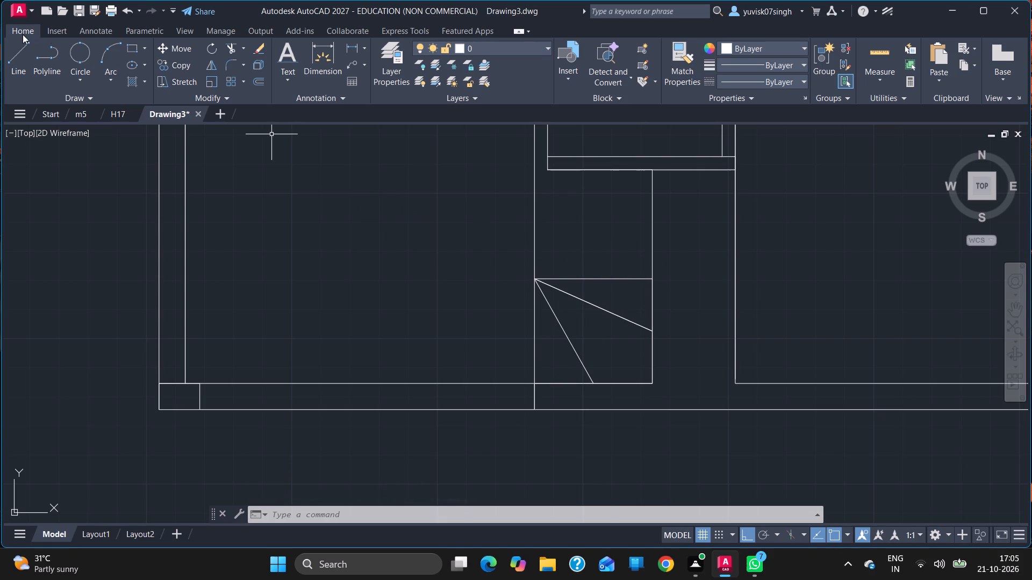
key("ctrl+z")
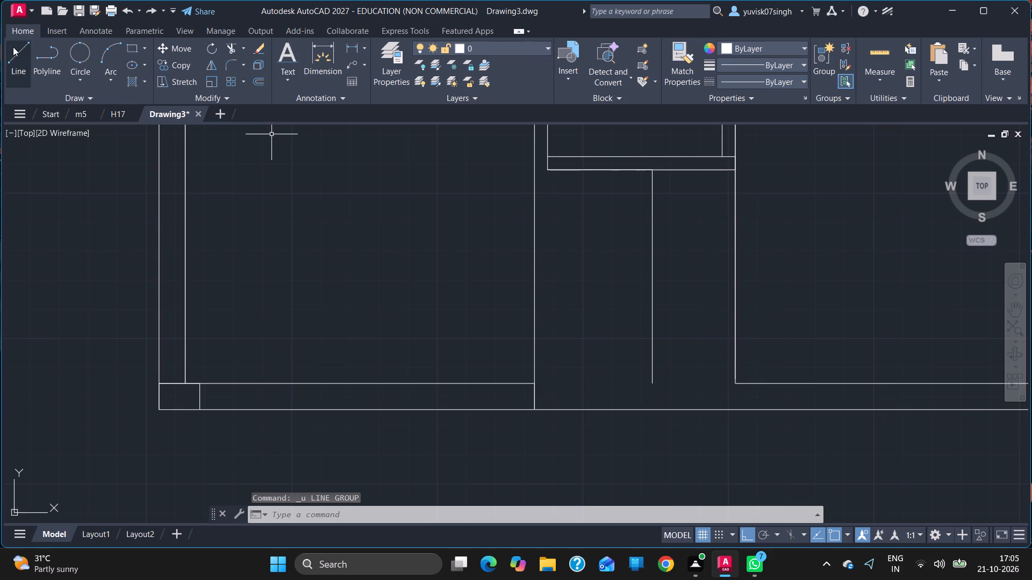
Draw the stair outline from the lower wall face's left end 6'-1 1/2" down, 3' right, 3' up, and back across to its left side.
left_click(13, 47)
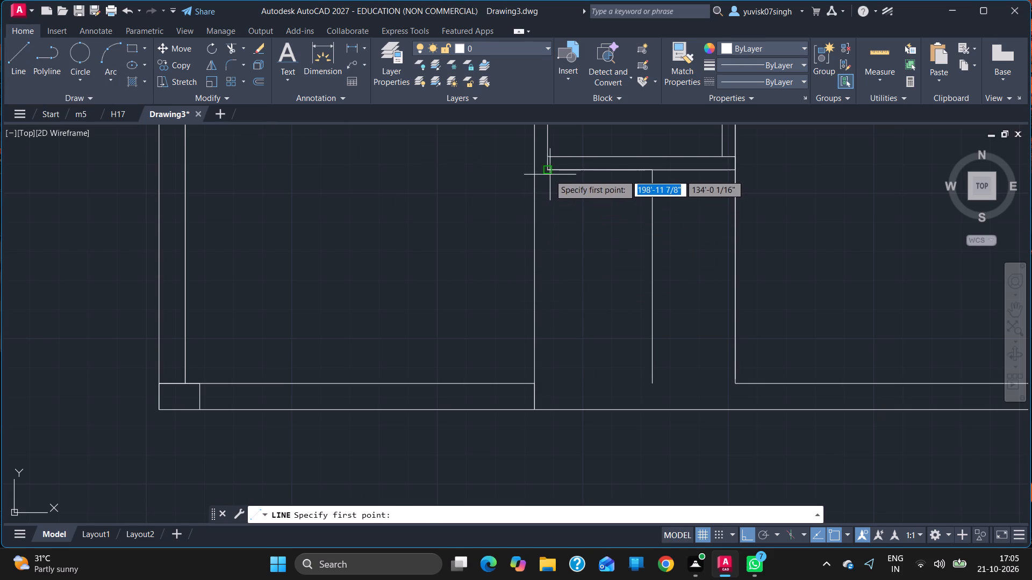
left_click(548, 171)
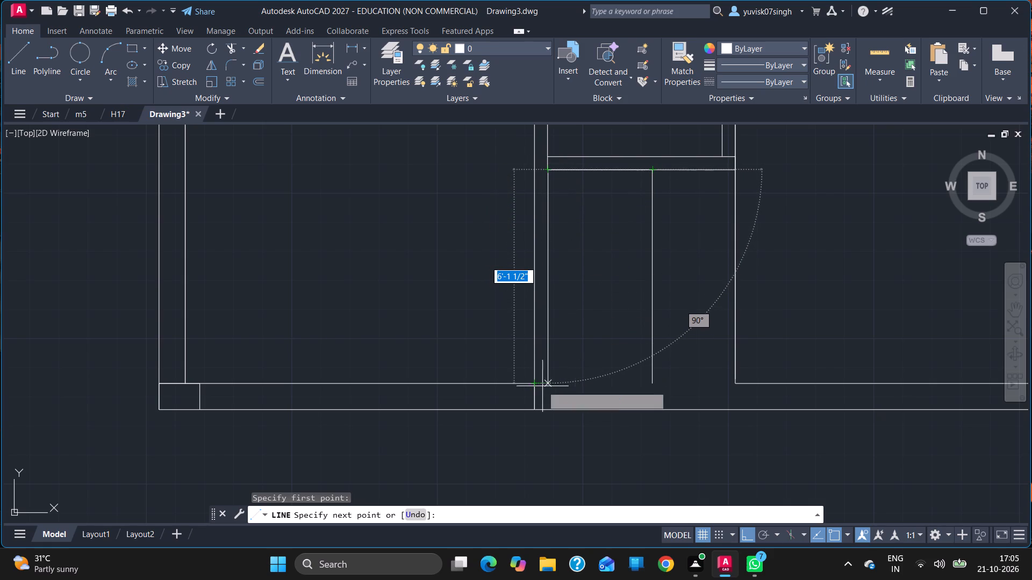
left_click(548, 383)
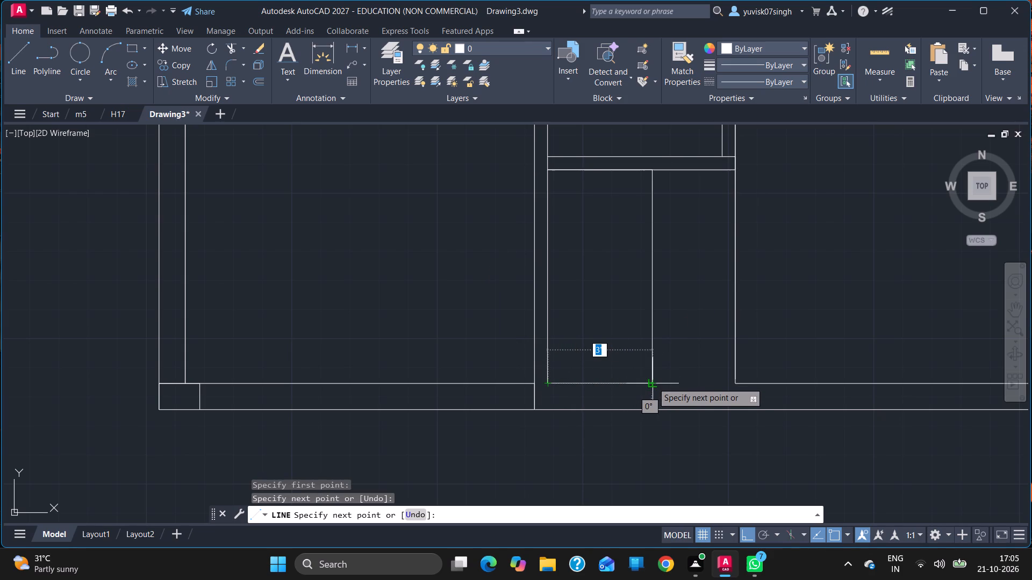
left_click(653, 382)
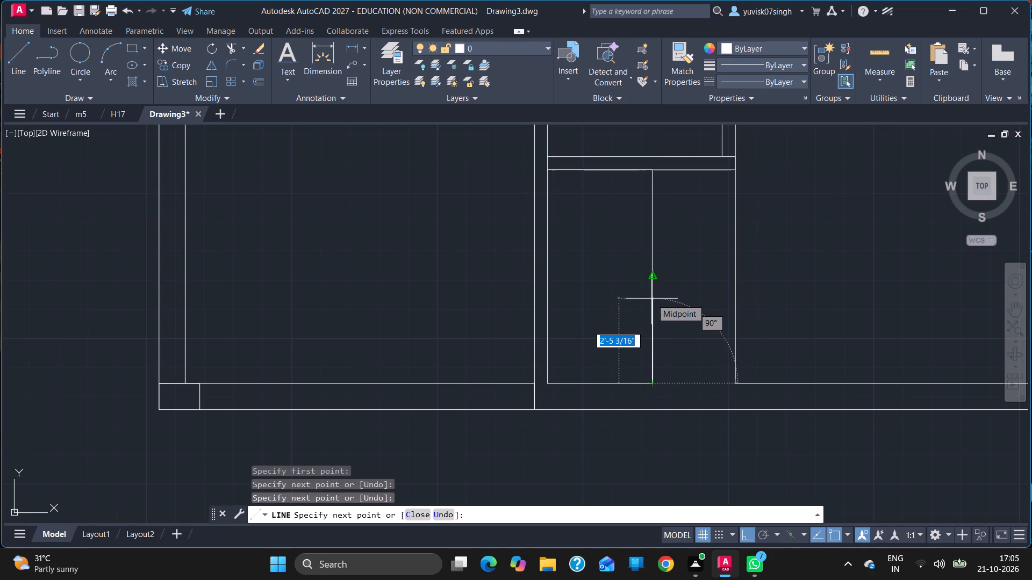
type("3'")
key("Return")
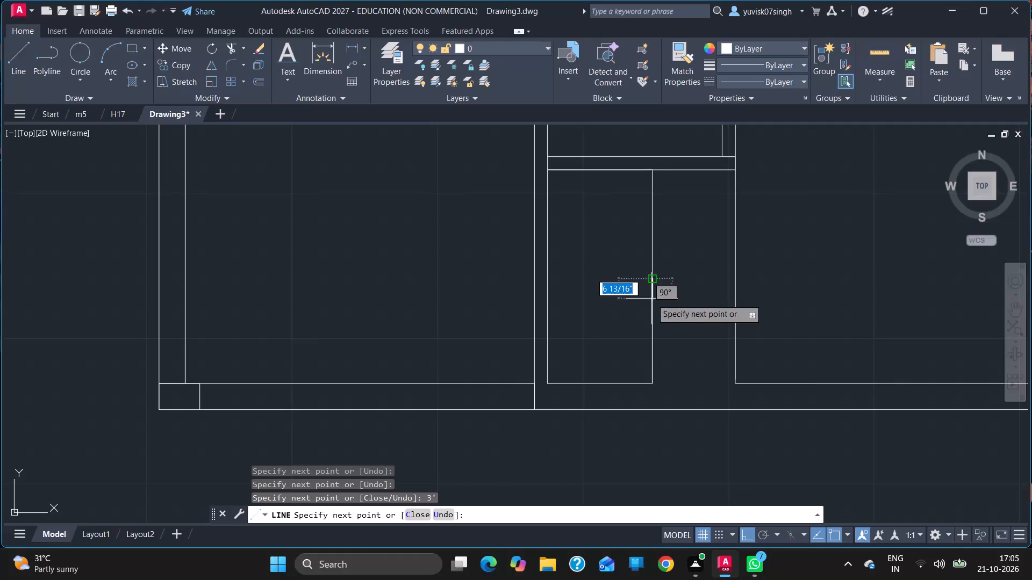
left_click_drag(549, 280, 654, 318)
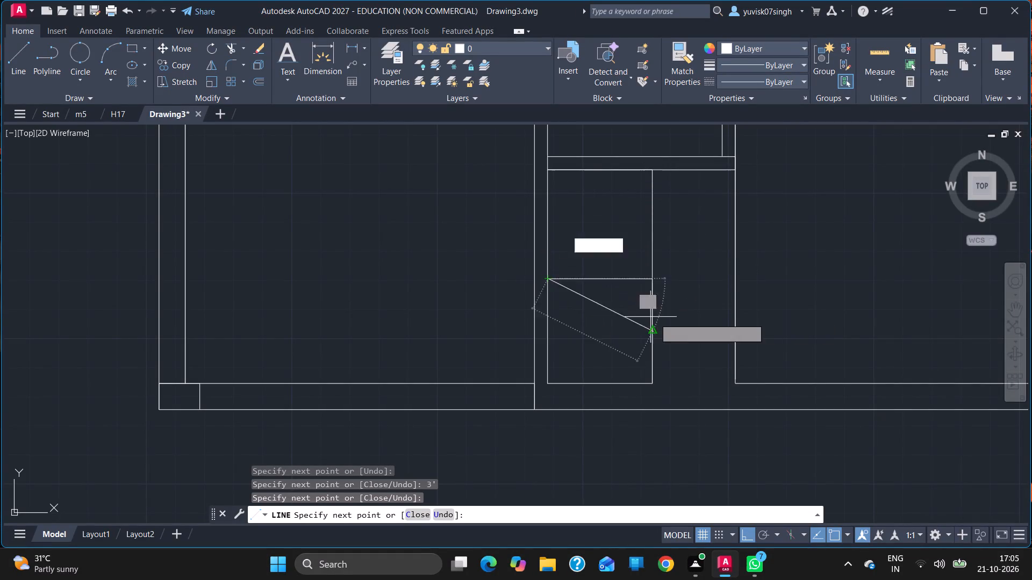
Draw two diagonal winder lines from the 3' square's upper-left corner to the midpoints of its right and bottom sides.
left_click_drag(654, 318, 650, 334)
left_click(650, 334)
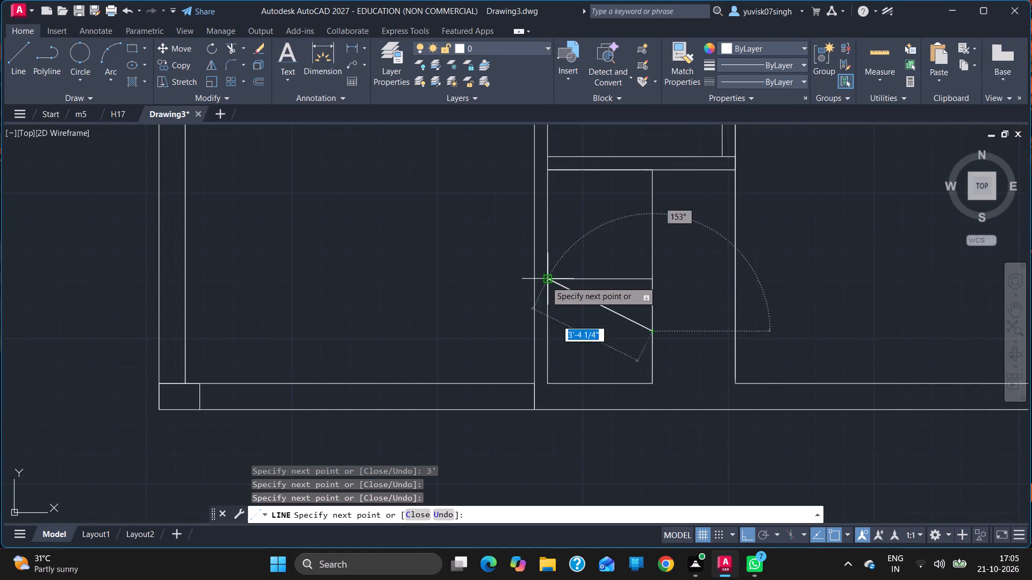
left_click_drag(546, 282, 599, 385)
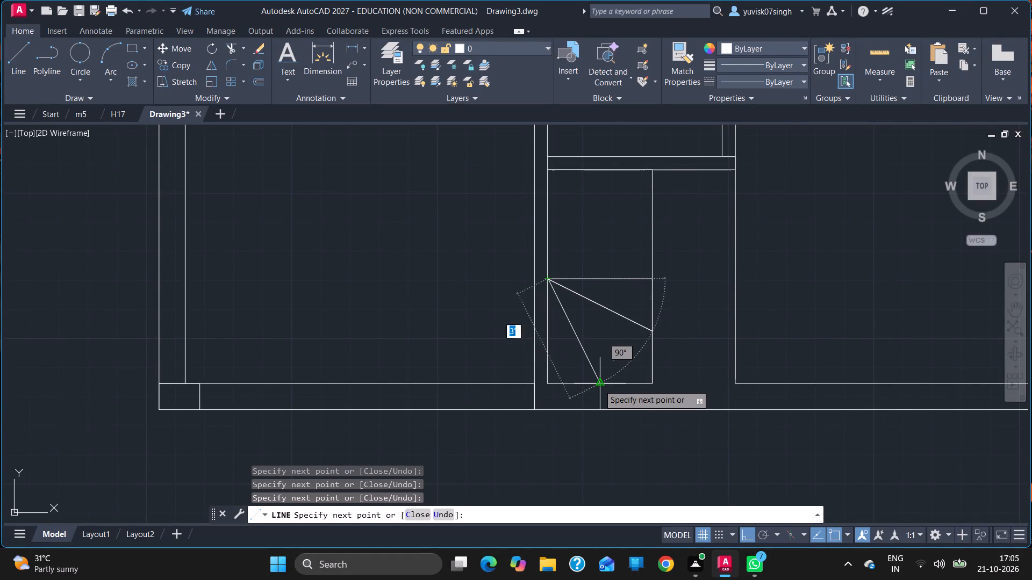
left_click_drag(599, 385, 599, 385)
left_click(599, 385)
key("Escape")
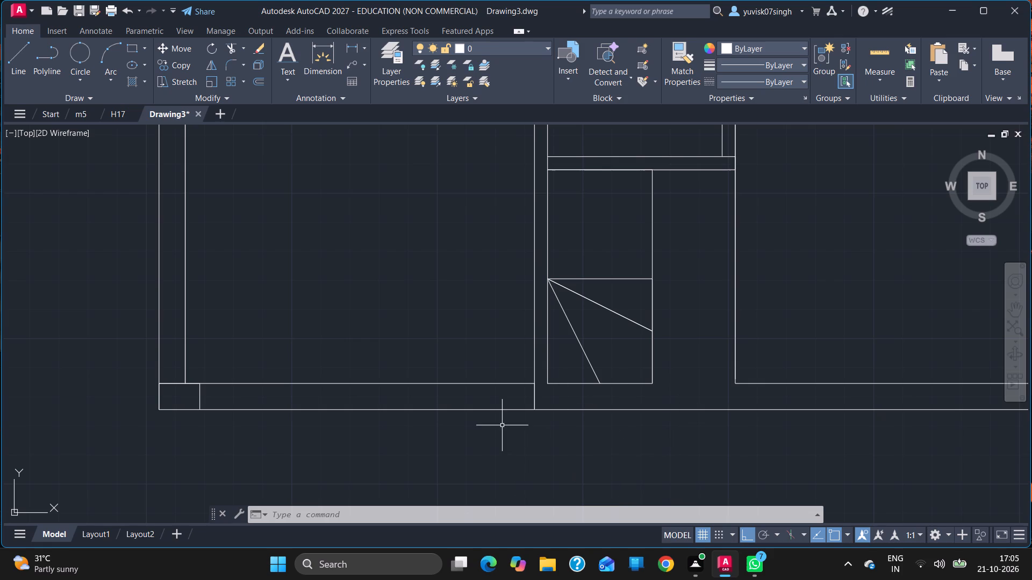
Draw a 3'-1 1/2" line along the stair's right side from the winder square's upper-right corner up to the wall face.
left_click(15, 72)
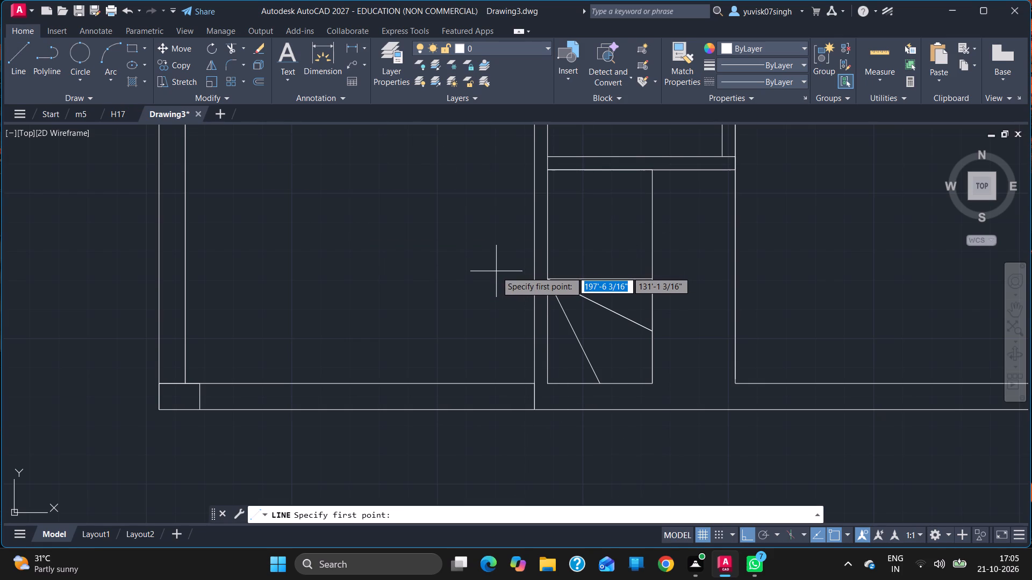
left_click(654, 280)
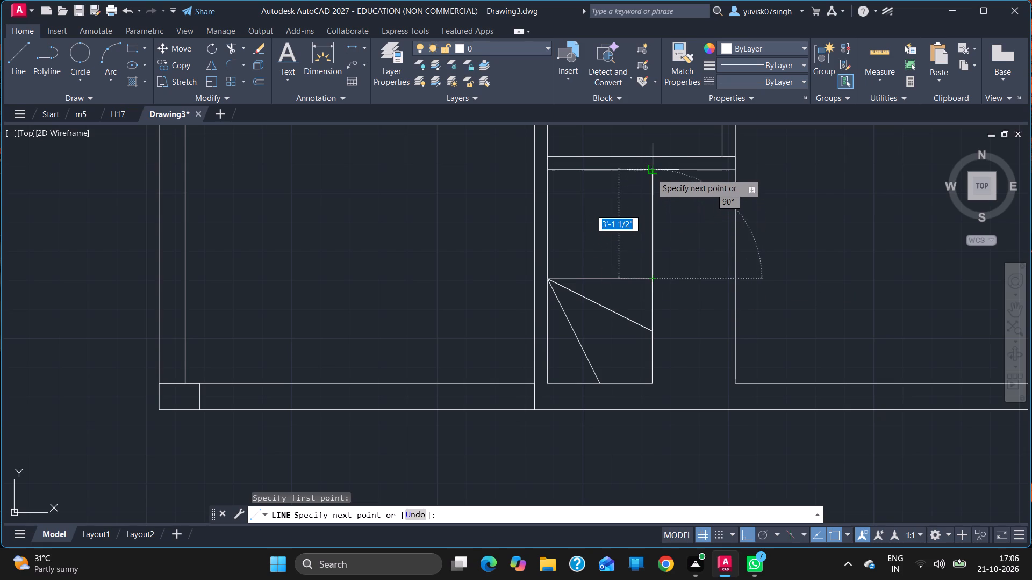
left_click(651, 172)
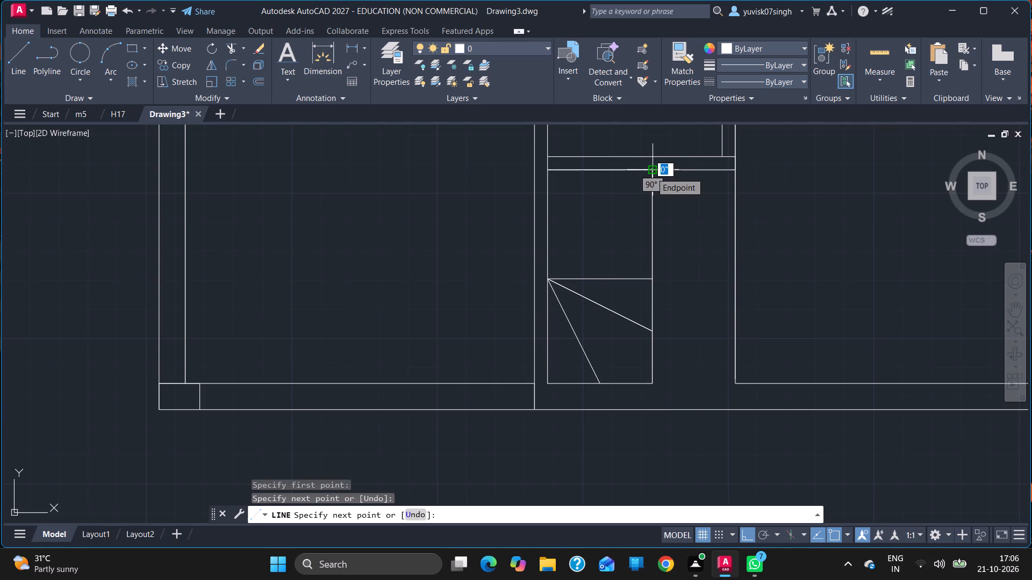
key("Escape")
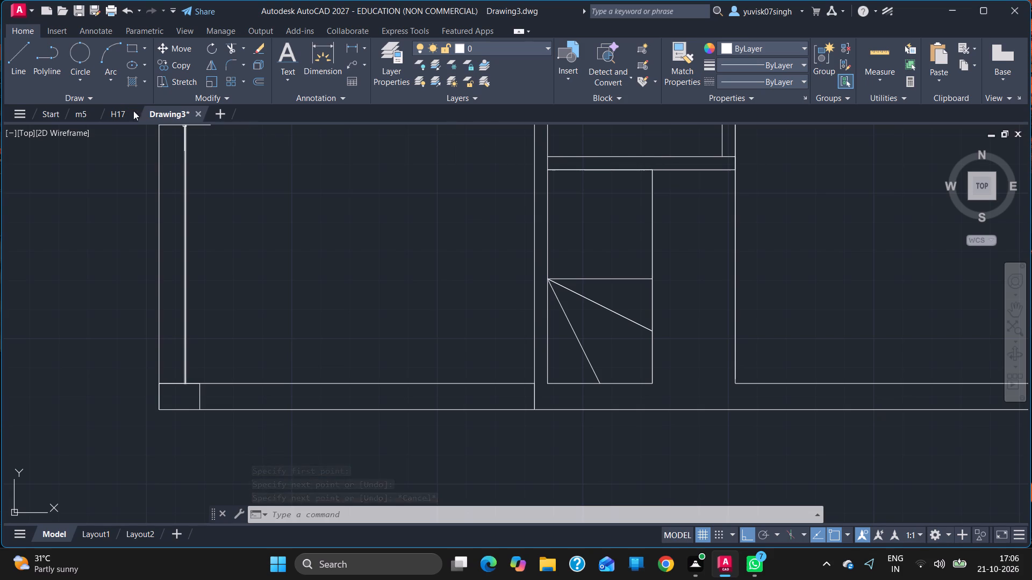
Divide the line on the stair's upper right side into 3 equal segments.
left_click(119, 103)
left_click(99, 108)
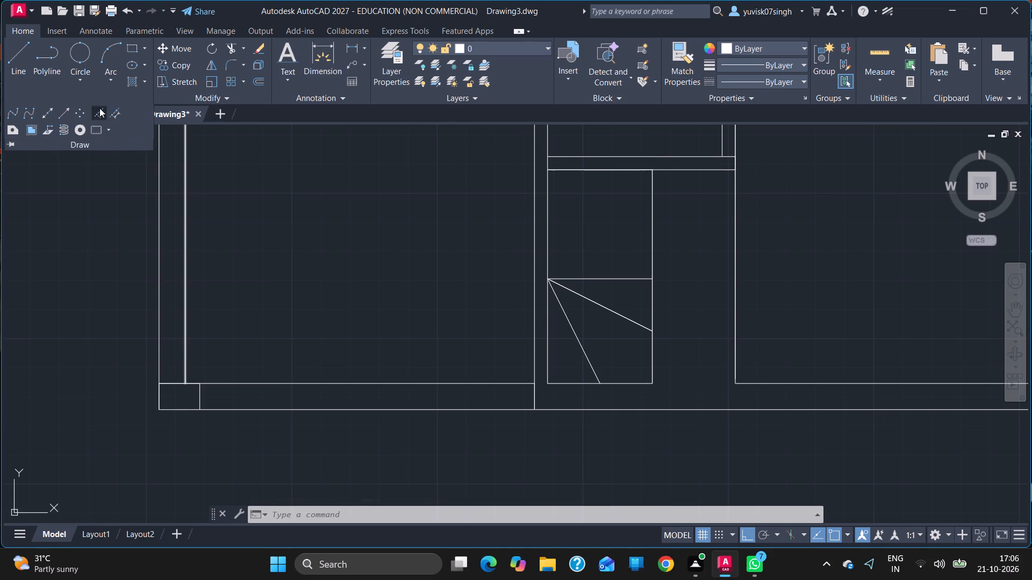
left_click(652, 234)
key("3")
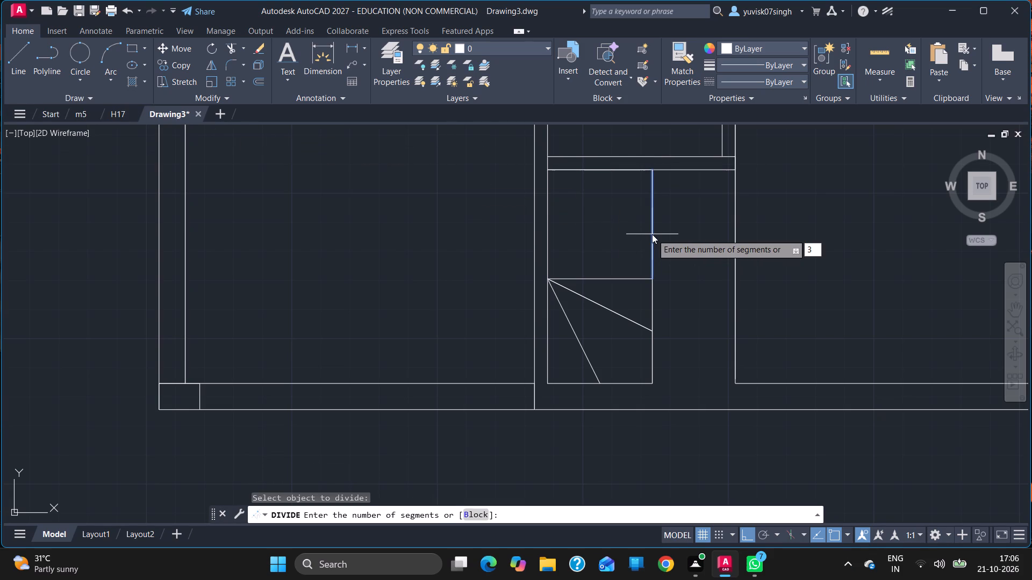
key("Return")
Draw two horizontal tread lines from the division points on the stair's right side across to its left side.
left_click(23, 69)
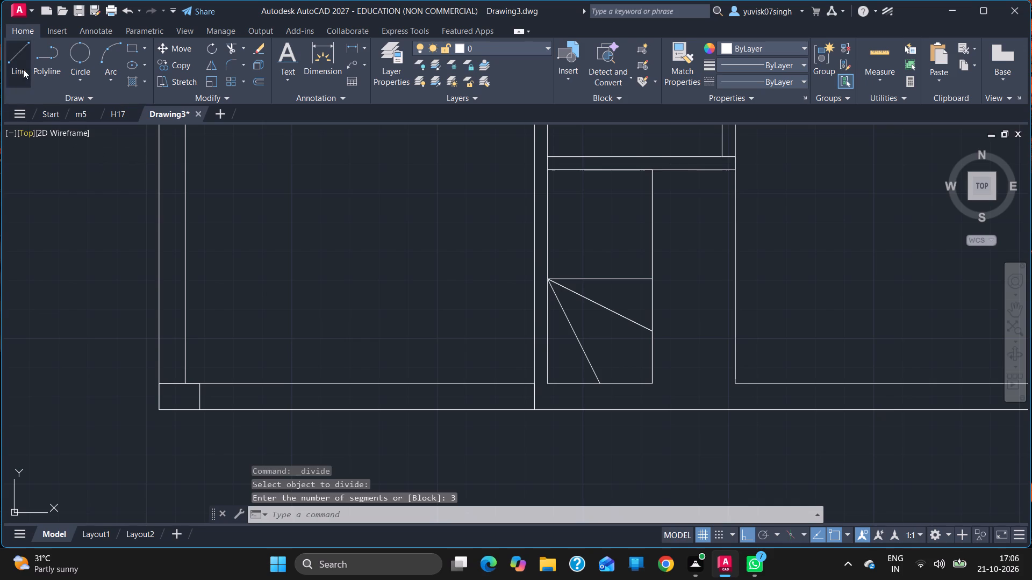
left_click(653, 205)
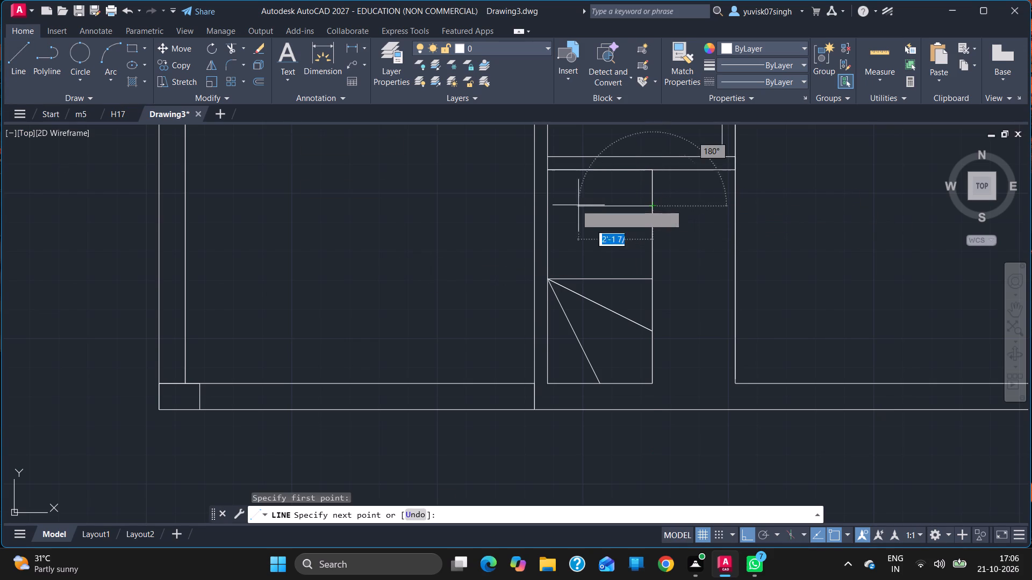
left_click(546, 205)
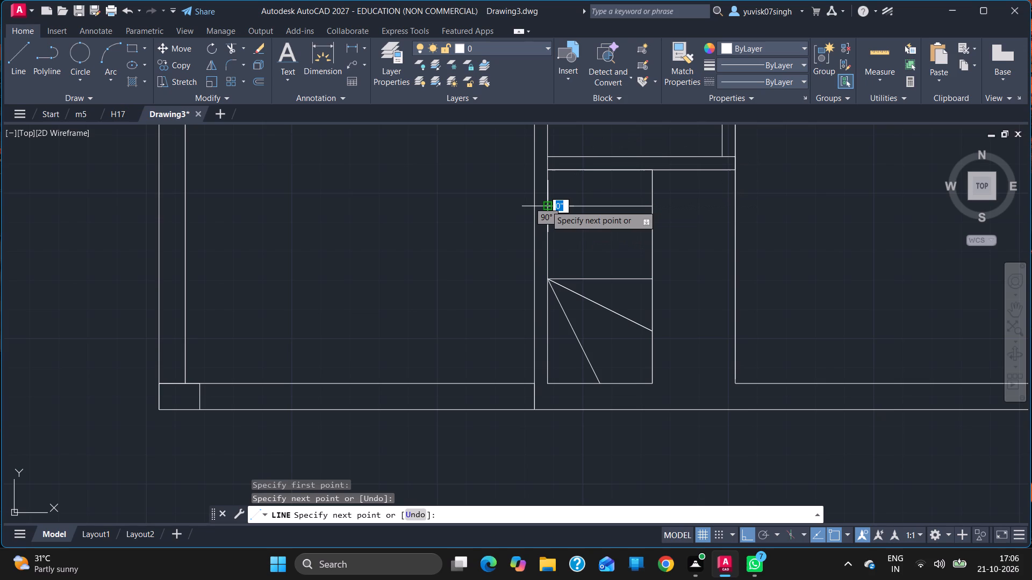
key("Escape")
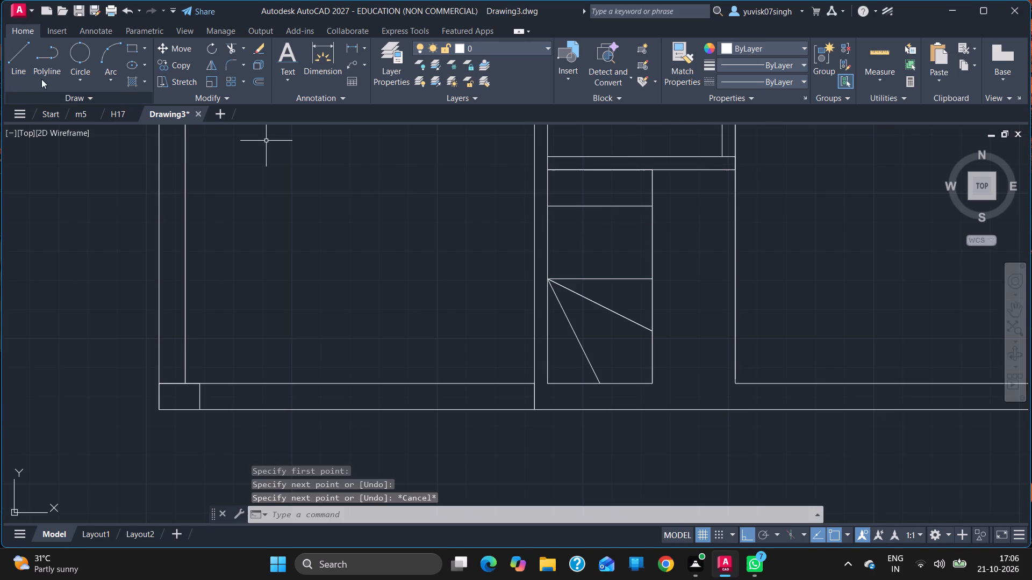
left_click(24, 61)
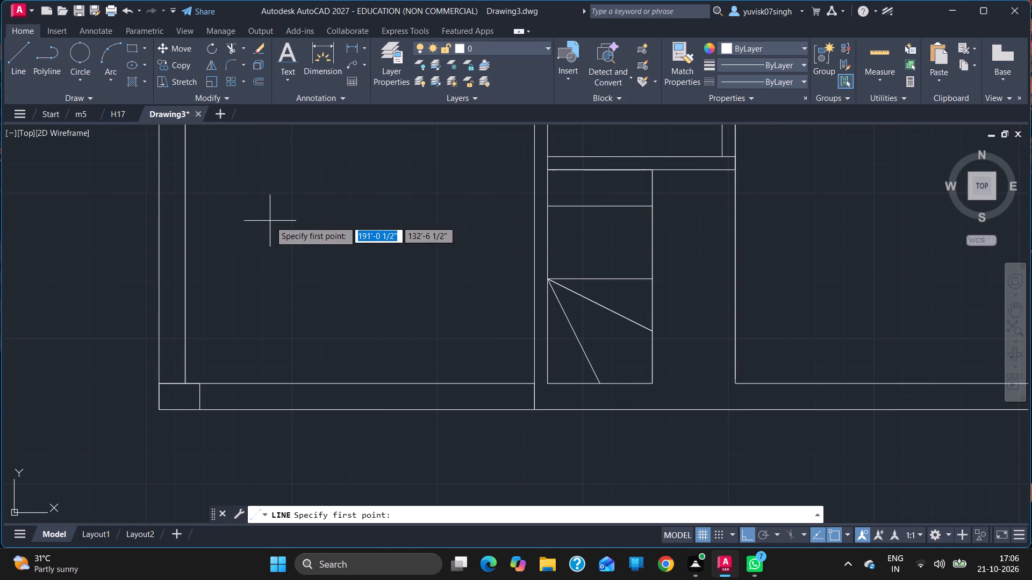
left_click(651, 243)
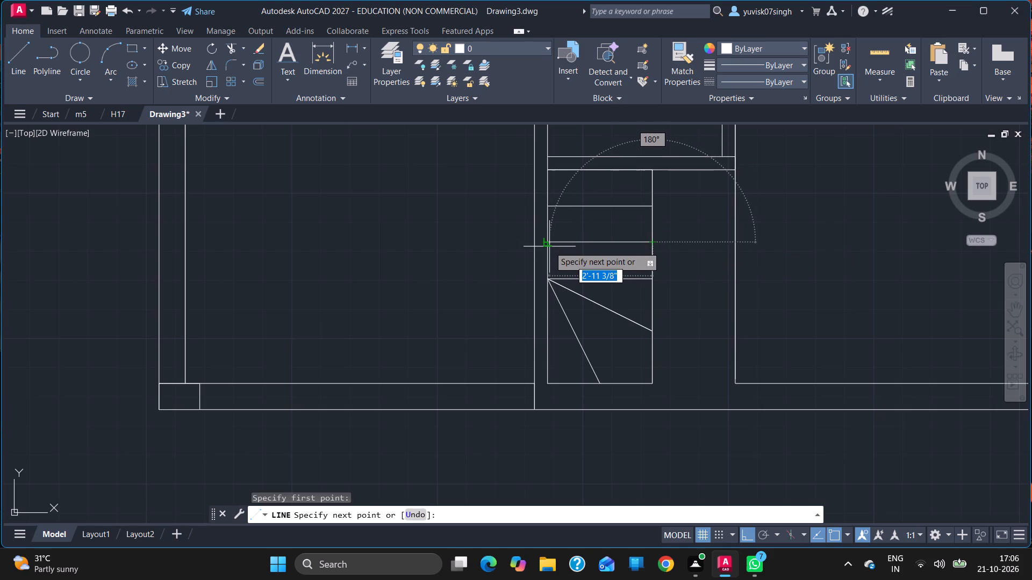
left_click(548, 244)
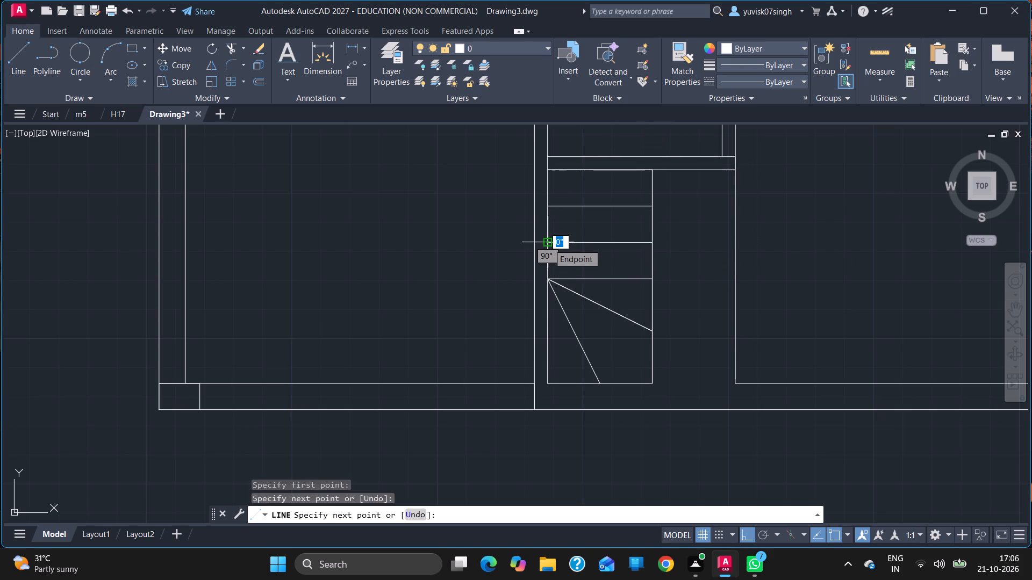
Measure the tread depth along the stair's left side from the winder corner up to the next tread.
key("Escape")
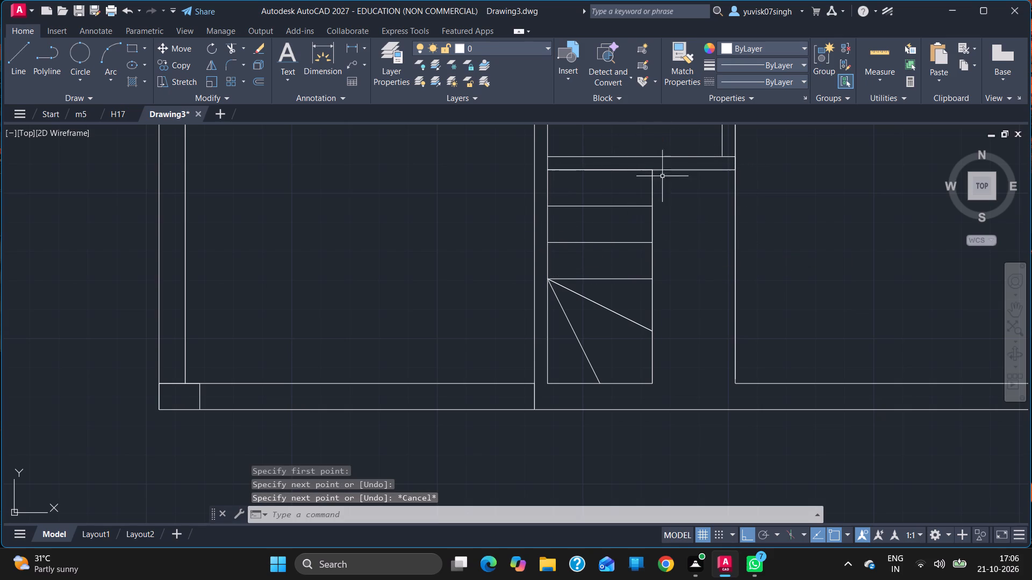
left_click(31, 61)
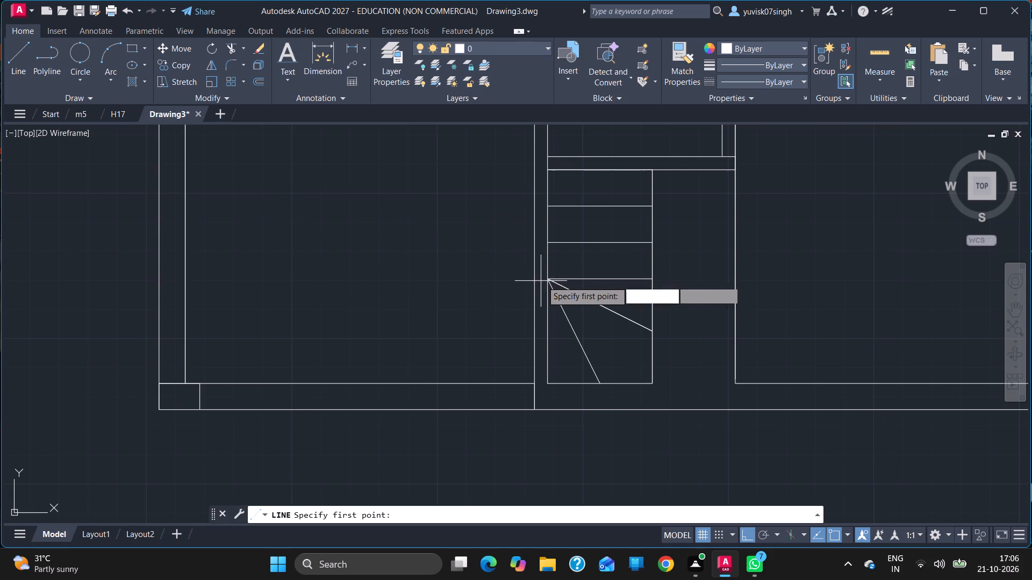
left_click_drag(549, 279, 552, 243)
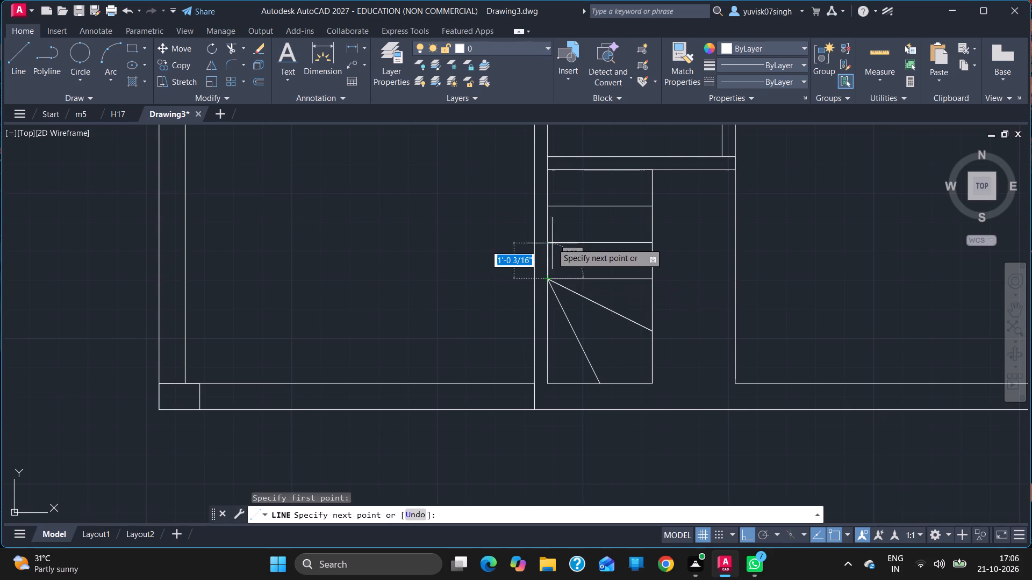
left_click_drag(552, 243, 549, 242)
key("Escape")
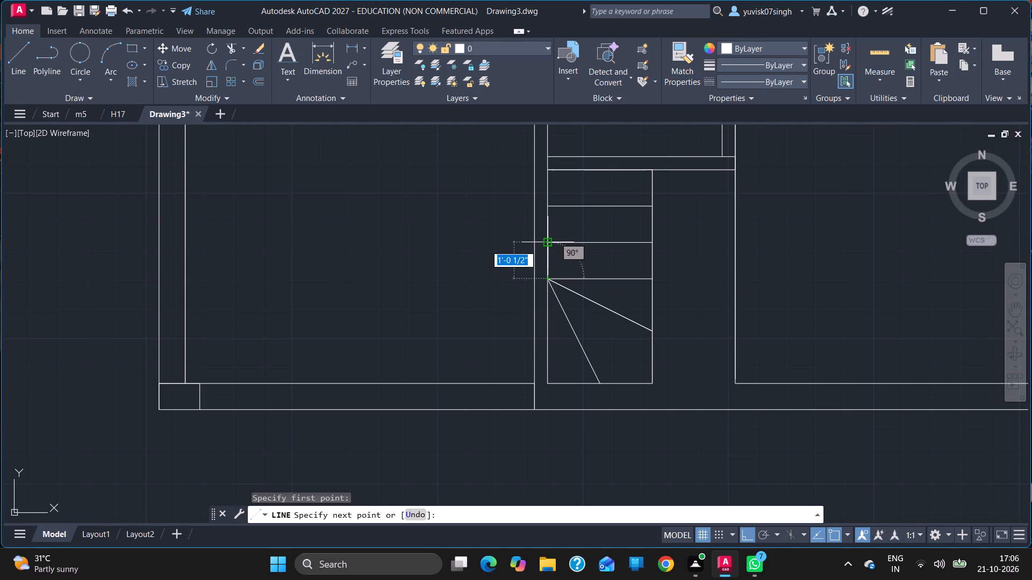
Draw a line from the winder square's lower-left corner 1'0.5" to the left and 3' up for the first lower tread.
left_click(16, 57)
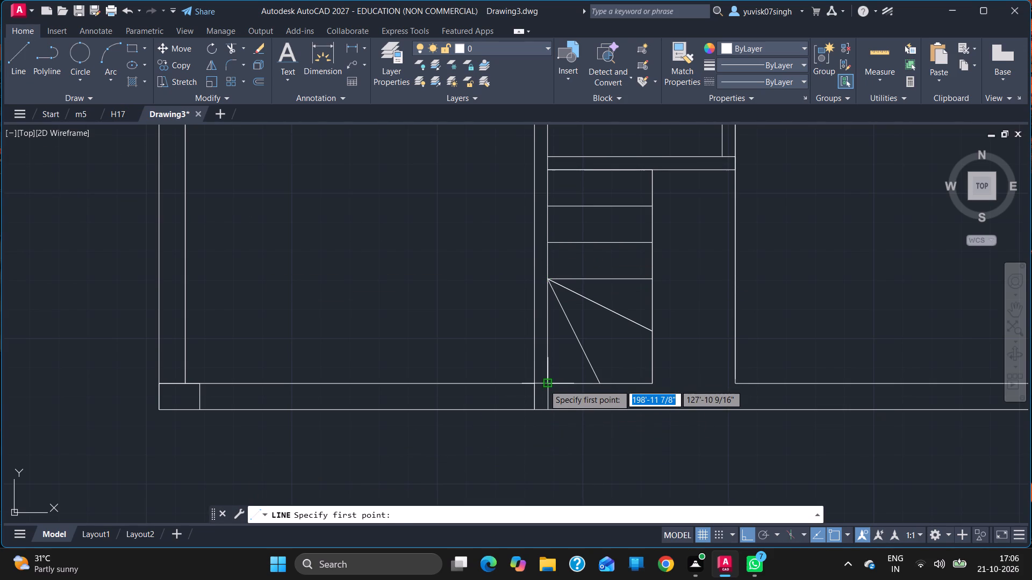
left_click_drag(544, 385, 485, 378)
key("1")
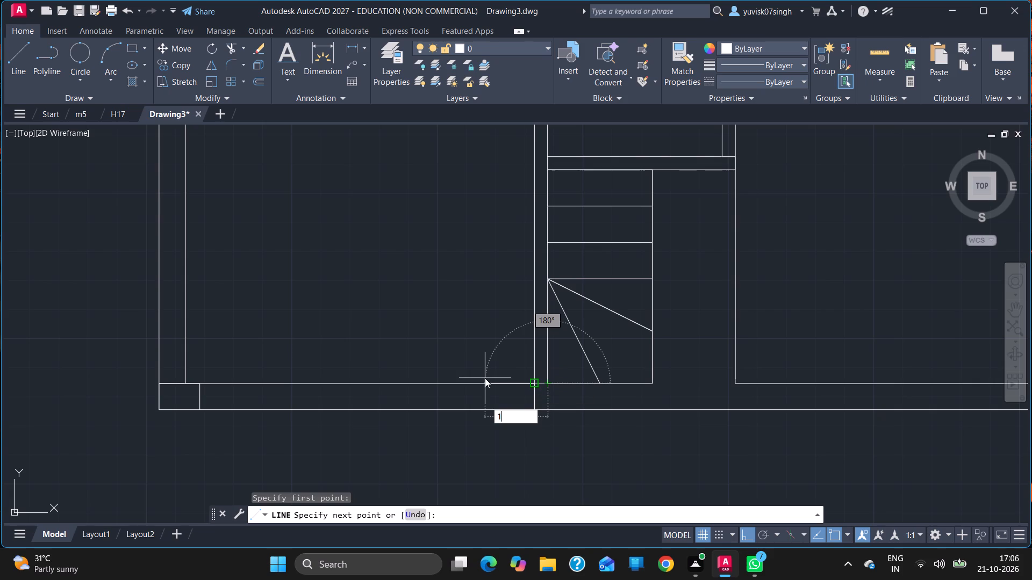
key("apostrophe")
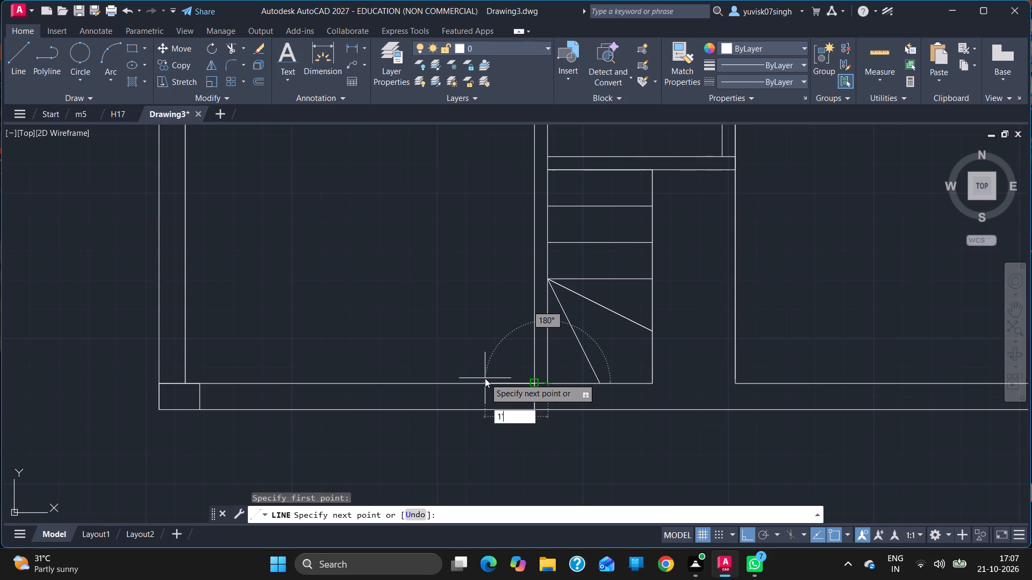
type("0.5")
key("Return")
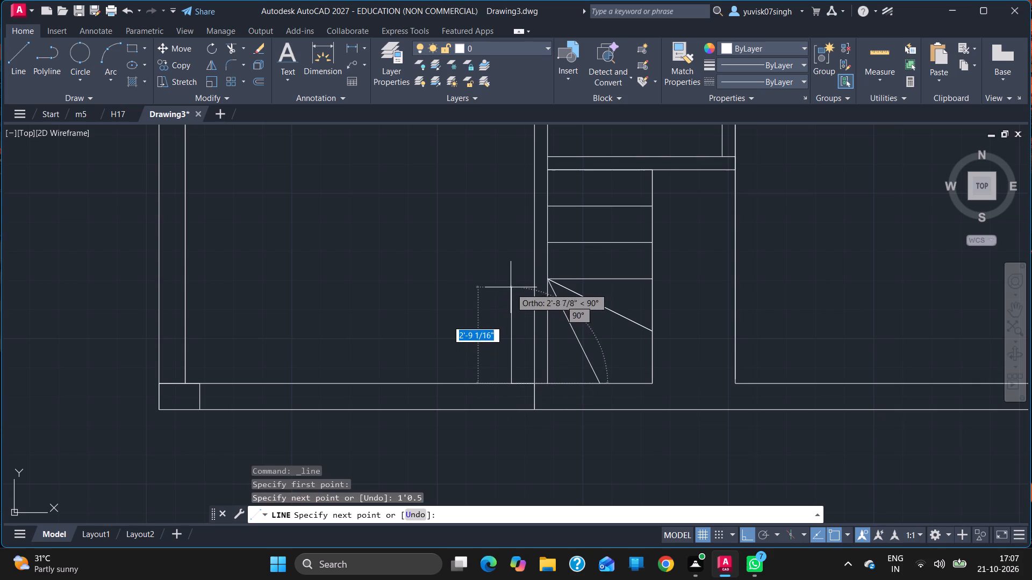
type("3'")
key("Return")
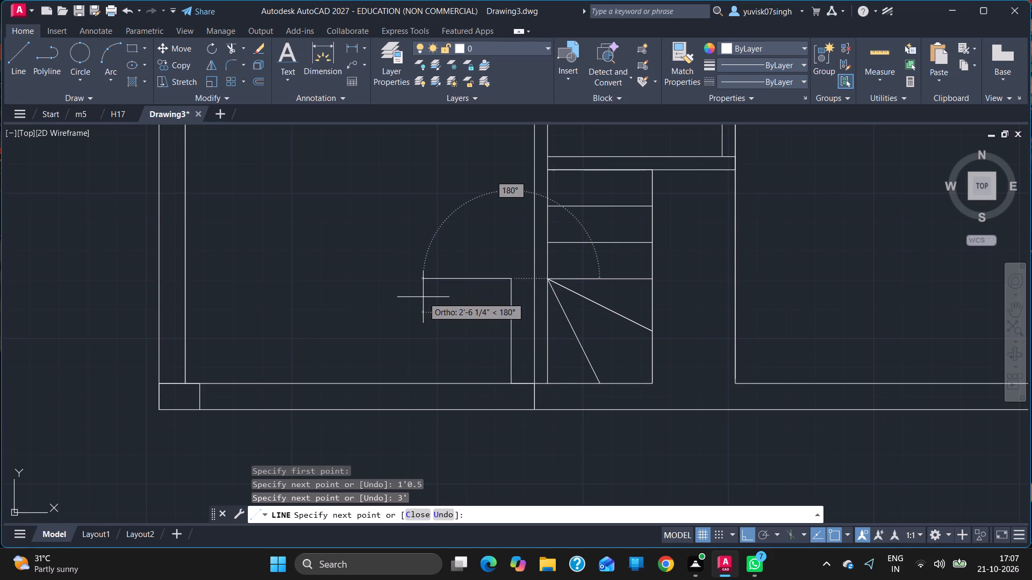
Continue the line 1'0.5" left, down to the bottom wall's inner face, back up, and across to the partition wall's left face.
type("1.0.5")
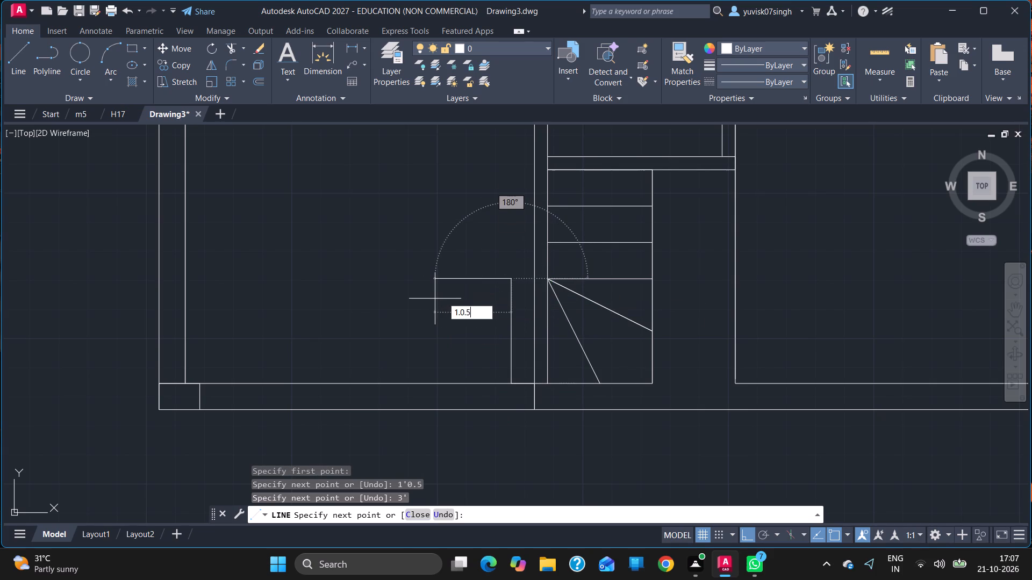
key("Return")
key("BackSpace")
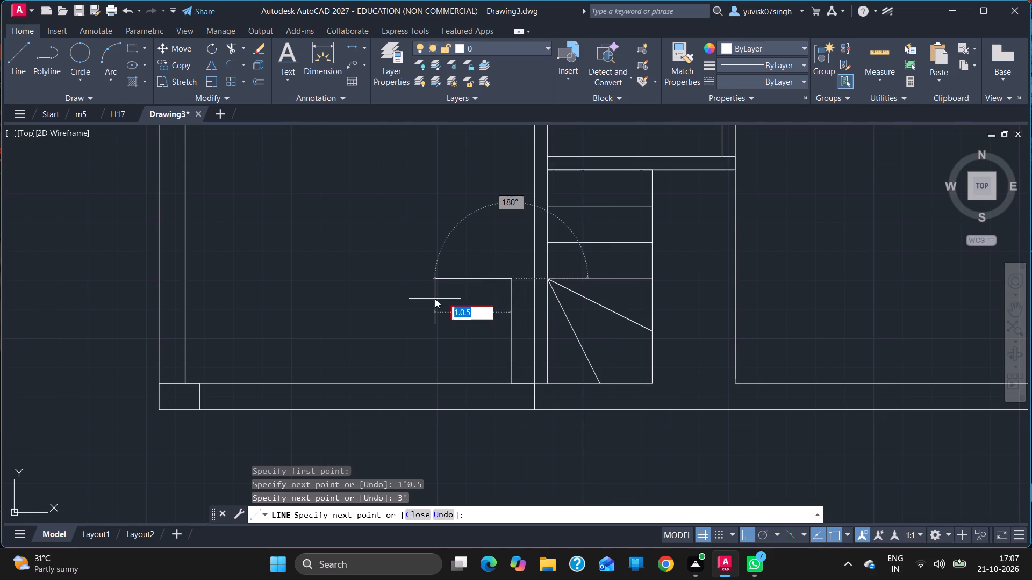
key("BackSpace")
type("1'0")
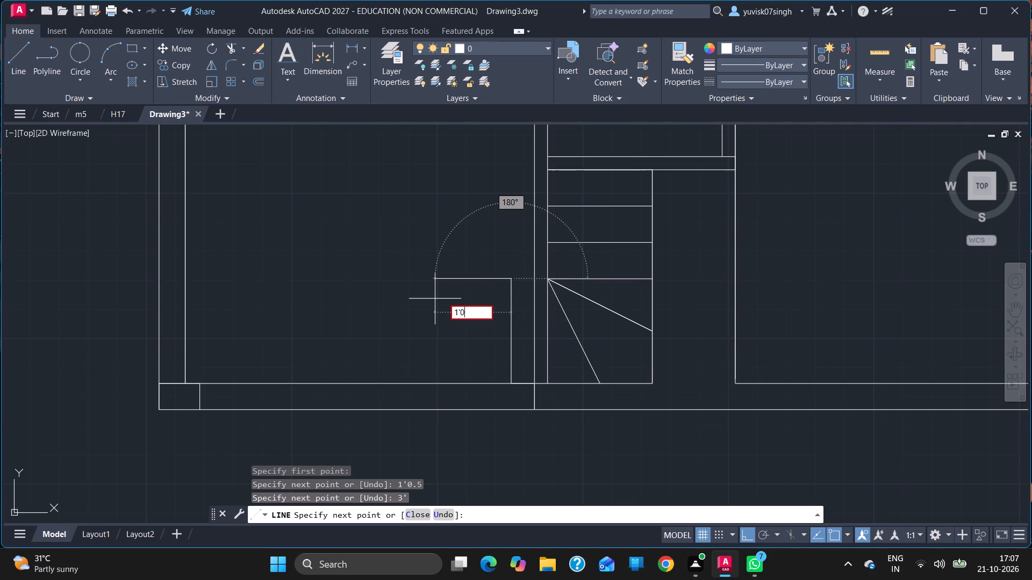
type(".5")
key("Return")
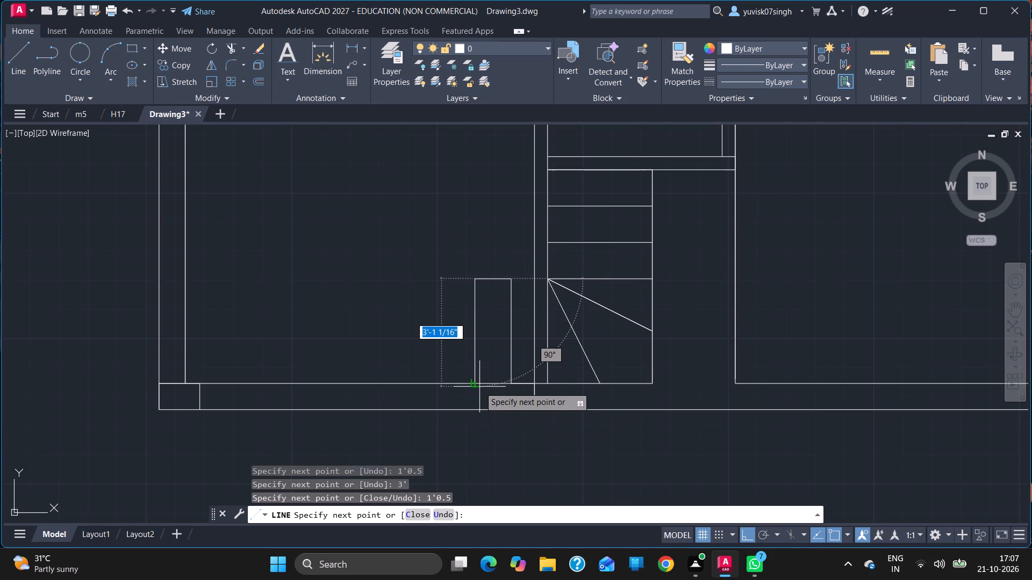
left_click_drag(476, 383, 481, 275)
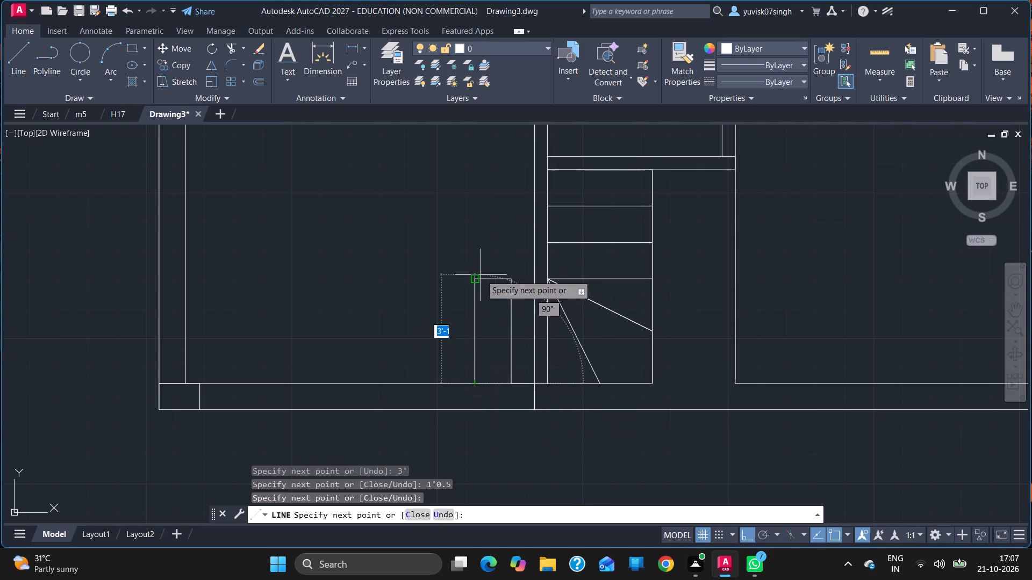
left_click_drag(481, 275, 476, 279)
left_click_drag(476, 279, 532, 280)
left_click(532, 280)
key("Escape")
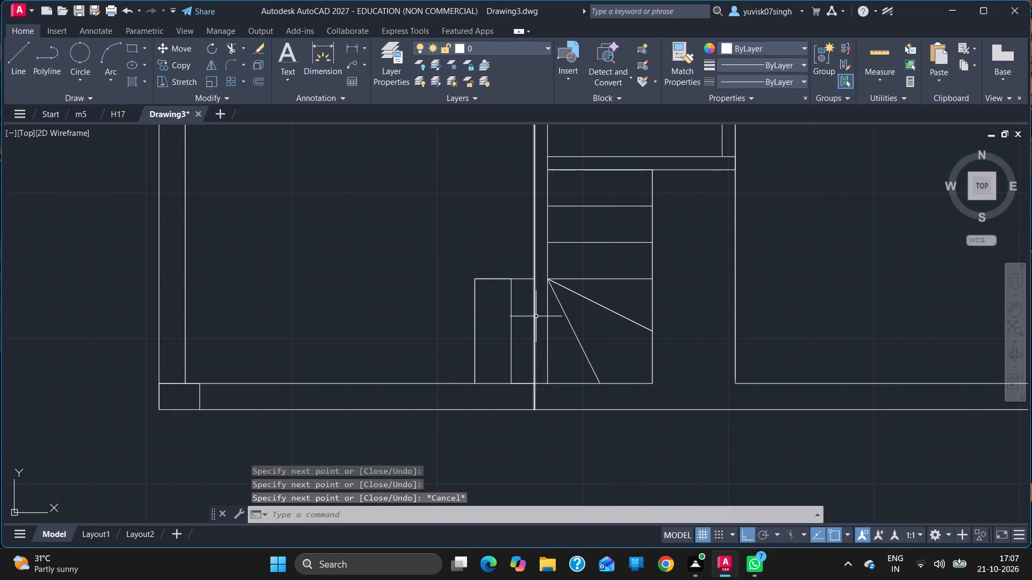
Trim the partition wall's left line where it crosses the lower treads and the bottom exterior wall.
type("TR")
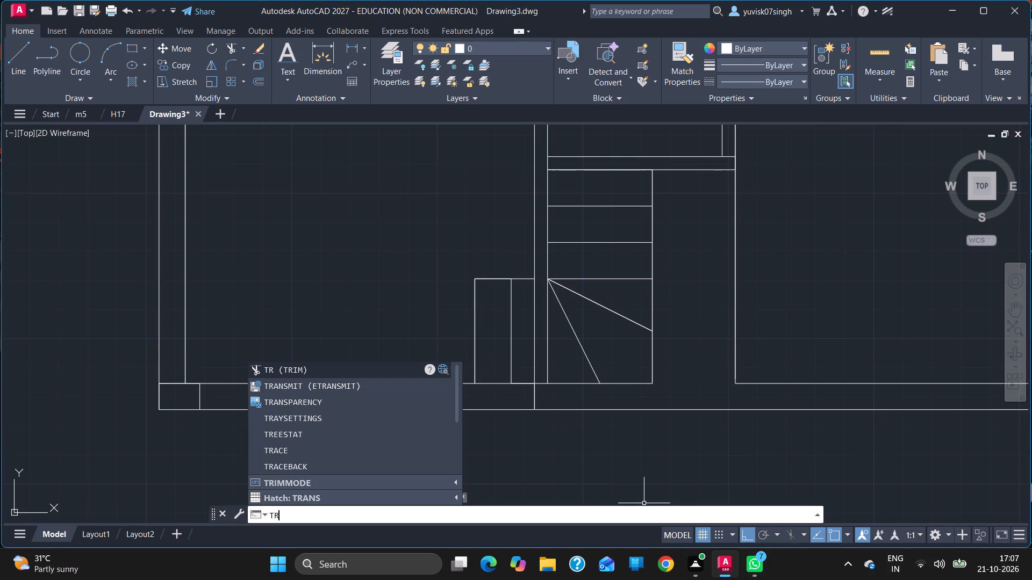
key("Return")
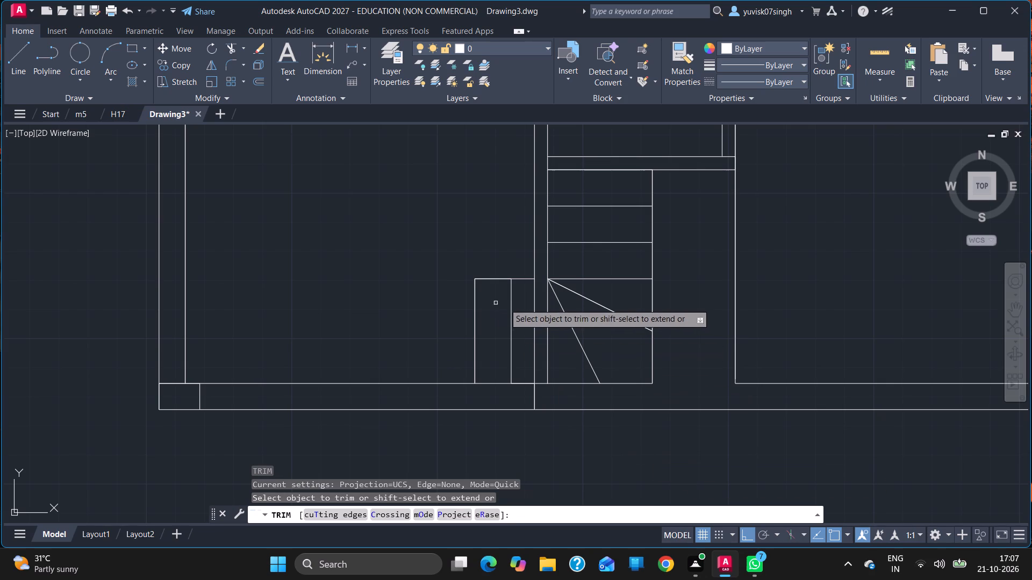
left_click(534, 317)
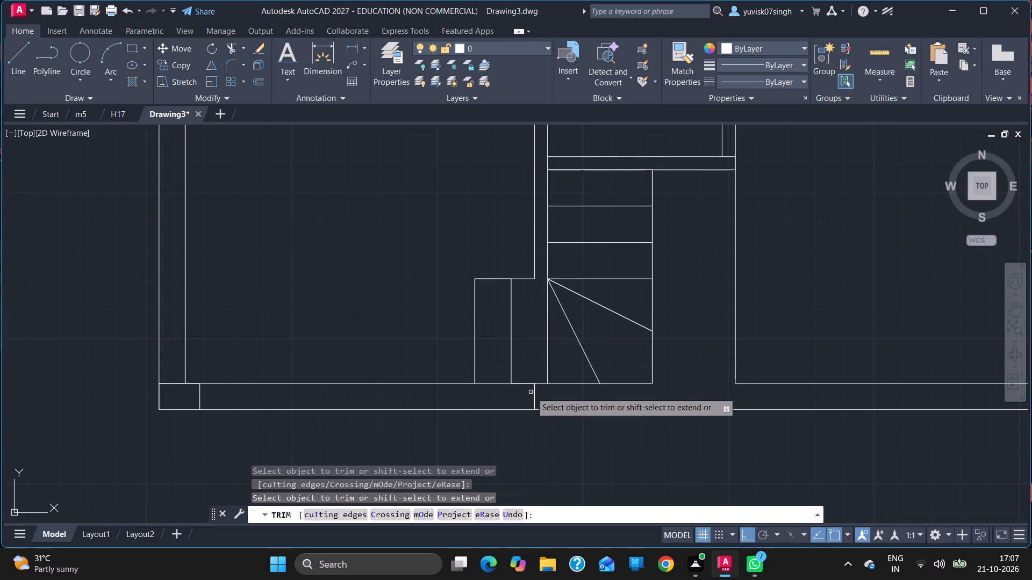
left_click(534, 395)
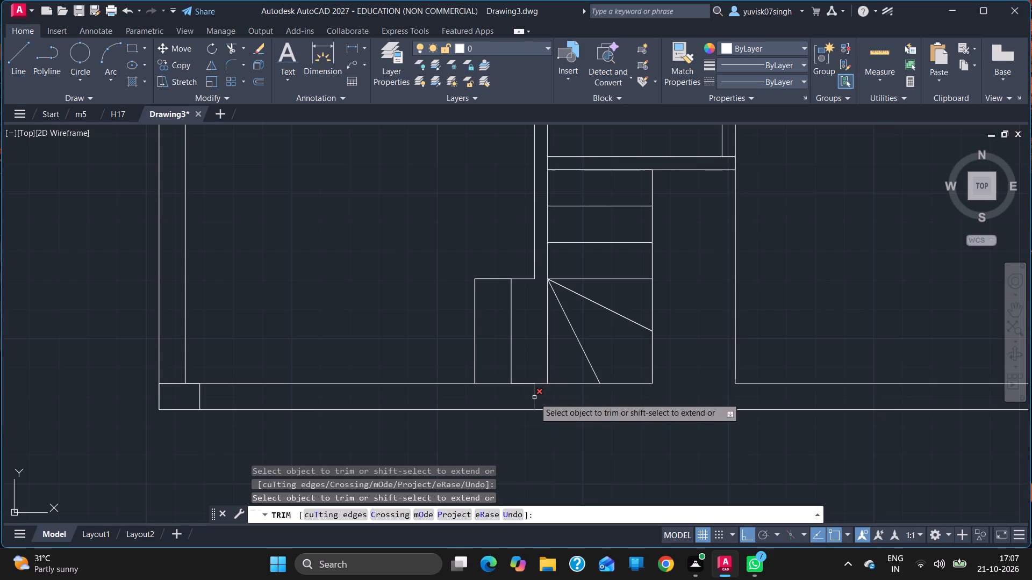
left_click(534, 397)
key("Escape")
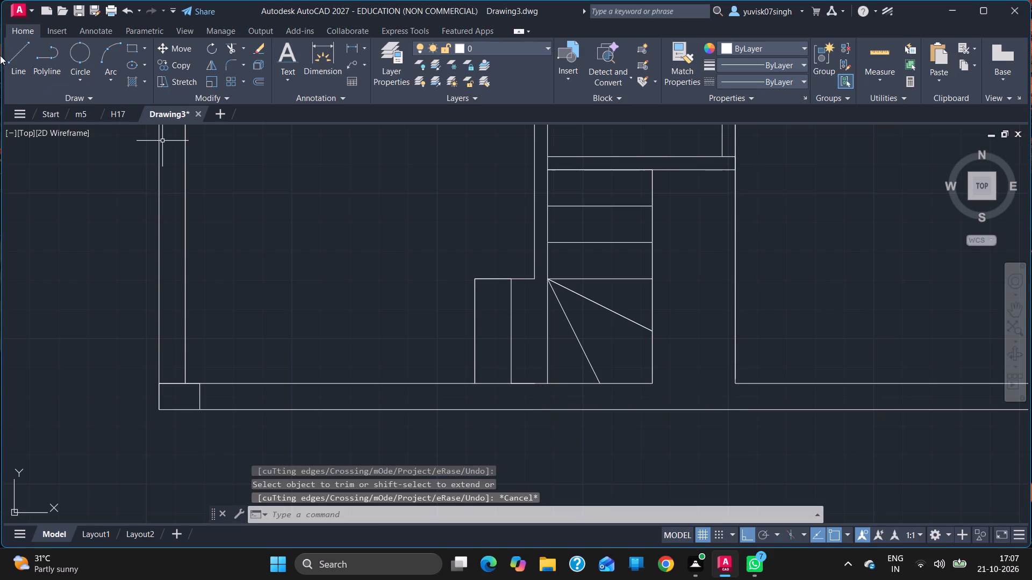
Draw a 7 1/2" line from the leftmost tread's lower end down to the bottom wall's outer line.
left_click(18, 43)
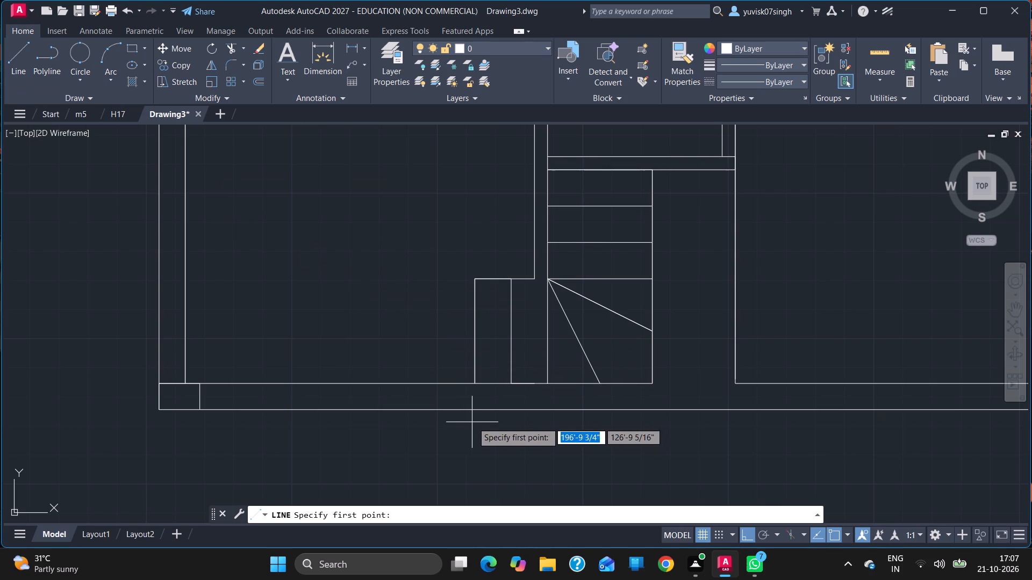
left_click_drag(475, 383, 472, 405)
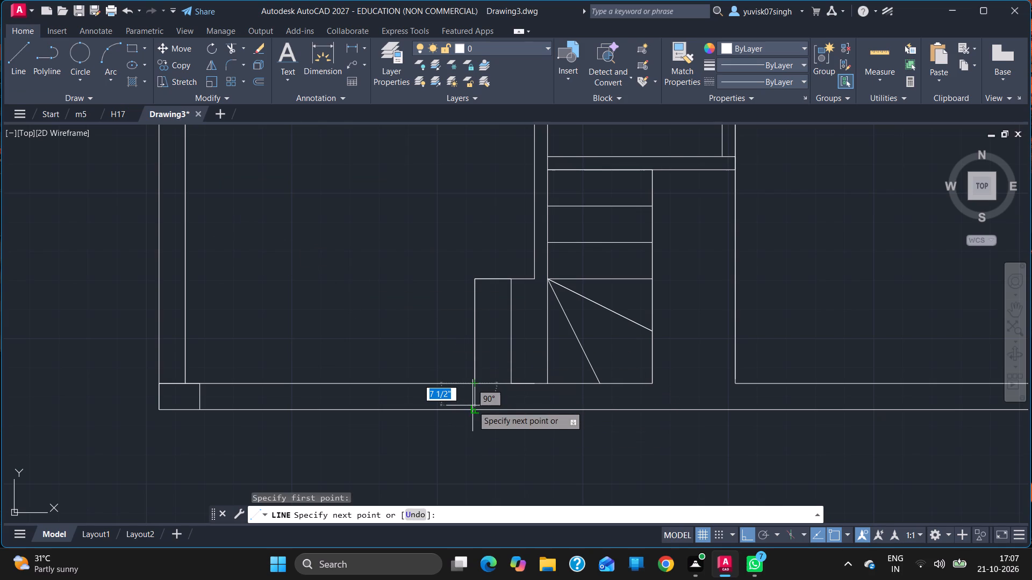
left_click_drag(472, 405, 475, 409)
left_click(475, 409)
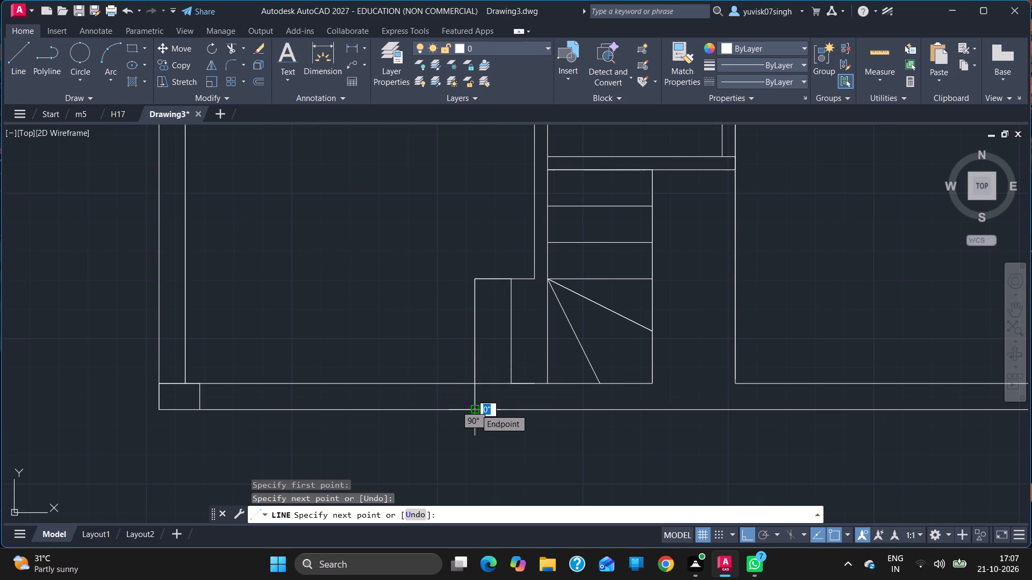
key("Escape")
Trim away the bottom wall's inner line between the corner column and the leftmost tread.
type("TR")
key("Return")
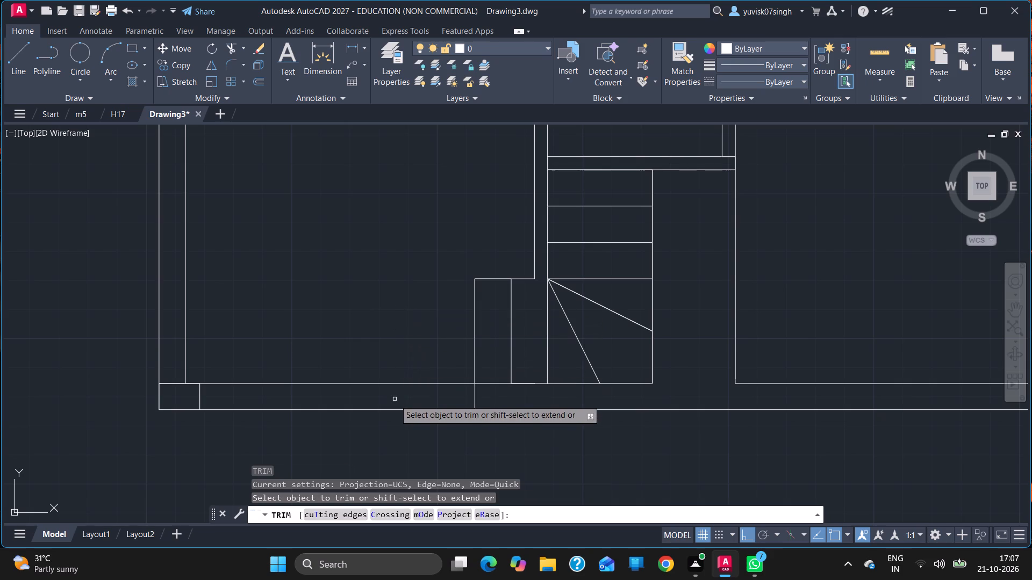
left_click_drag(396, 351, 397, 392)
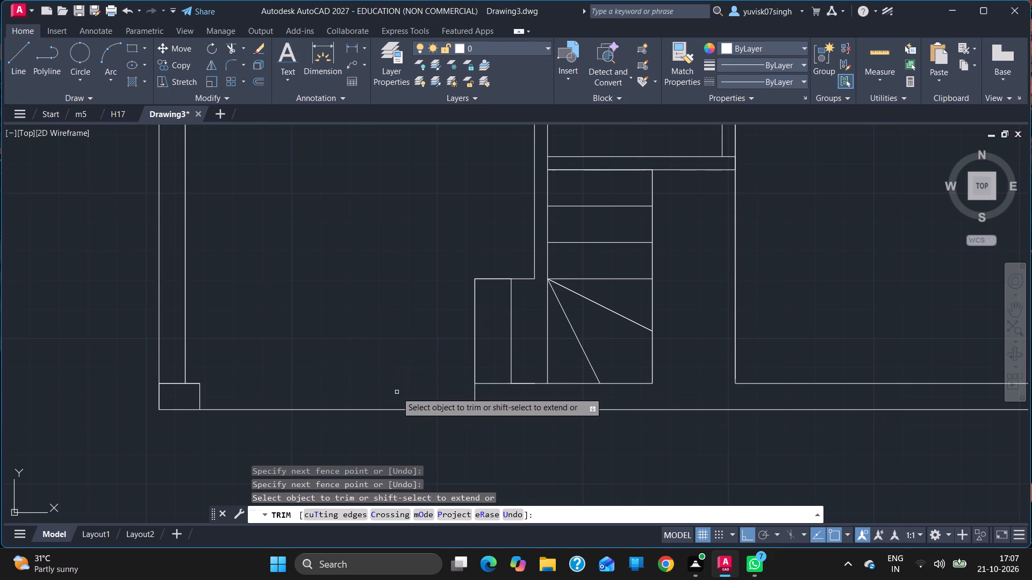
Draw a line from the stair's upper-right corner 9" right, 6'-1 1/2" down, and 1'-7 1/2" right to the wall corner.
scroll(397, 392, "down", 1, "ctrl")
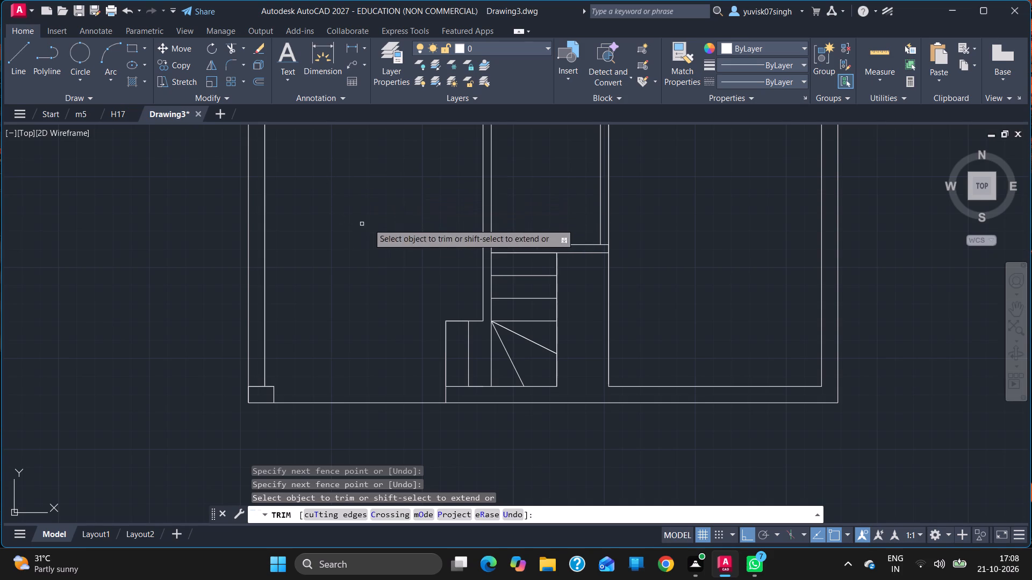
left_click(9, 61)
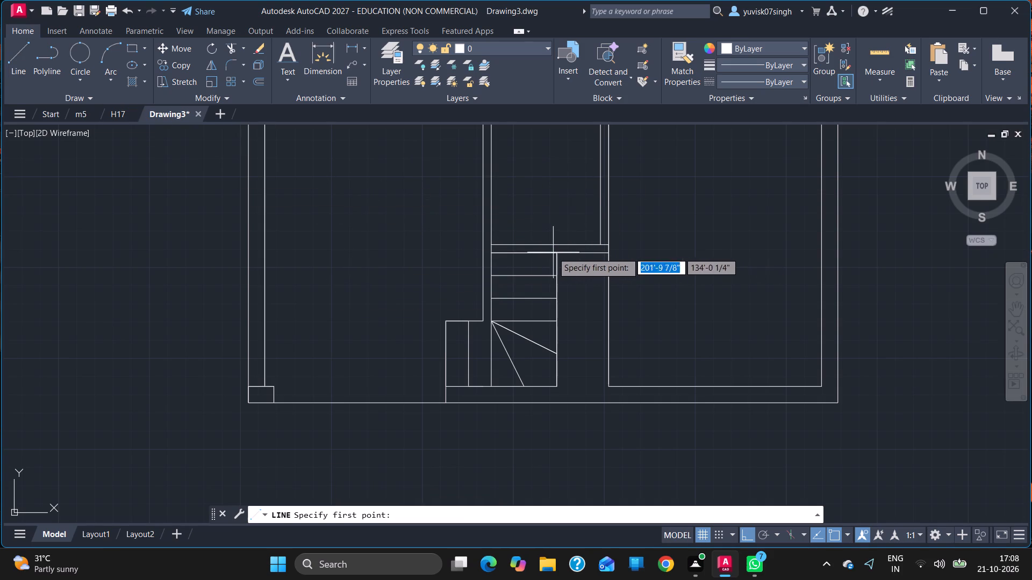
left_click(560, 253)
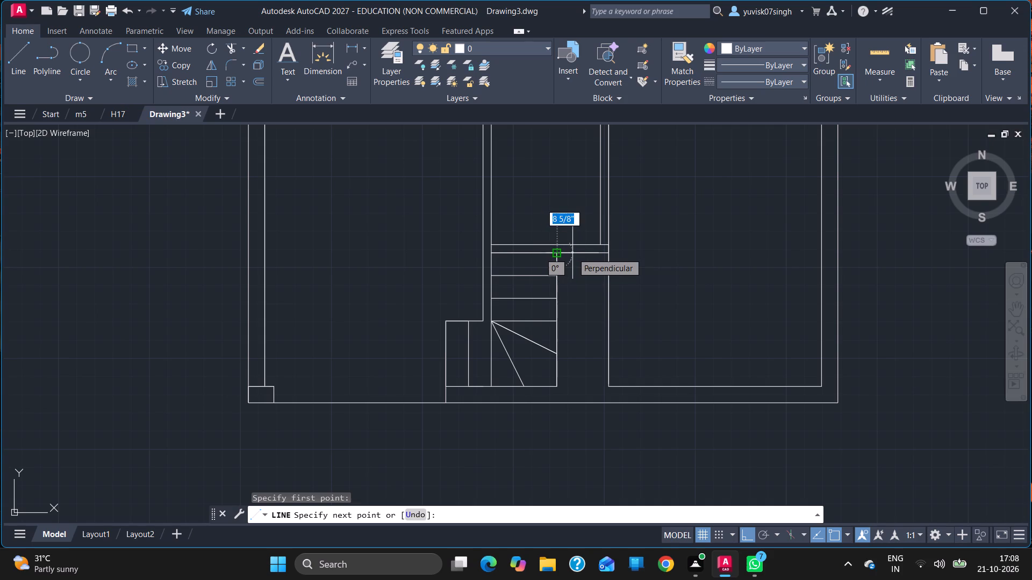
key("9")
key("Return")
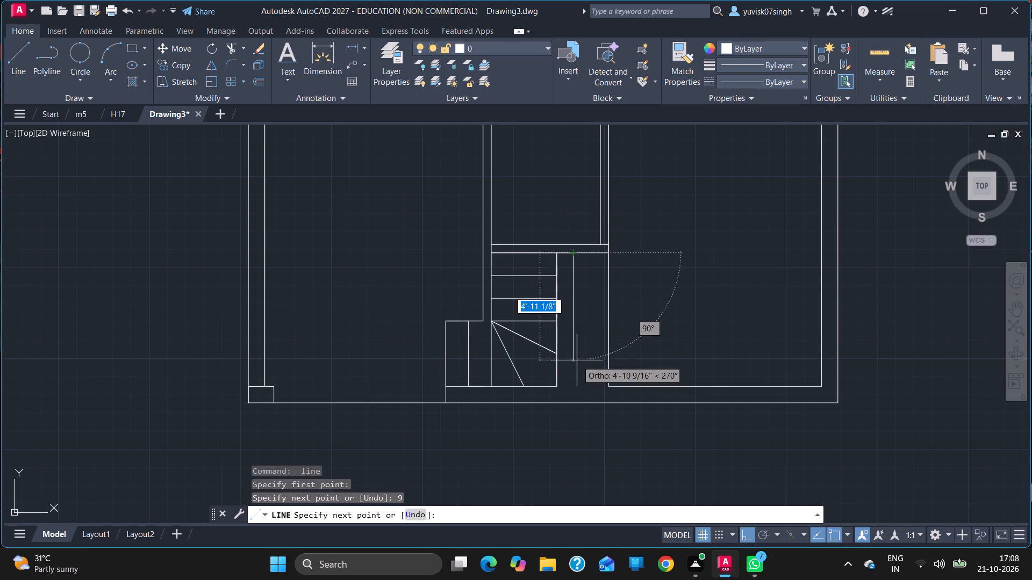
left_click(574, 388)
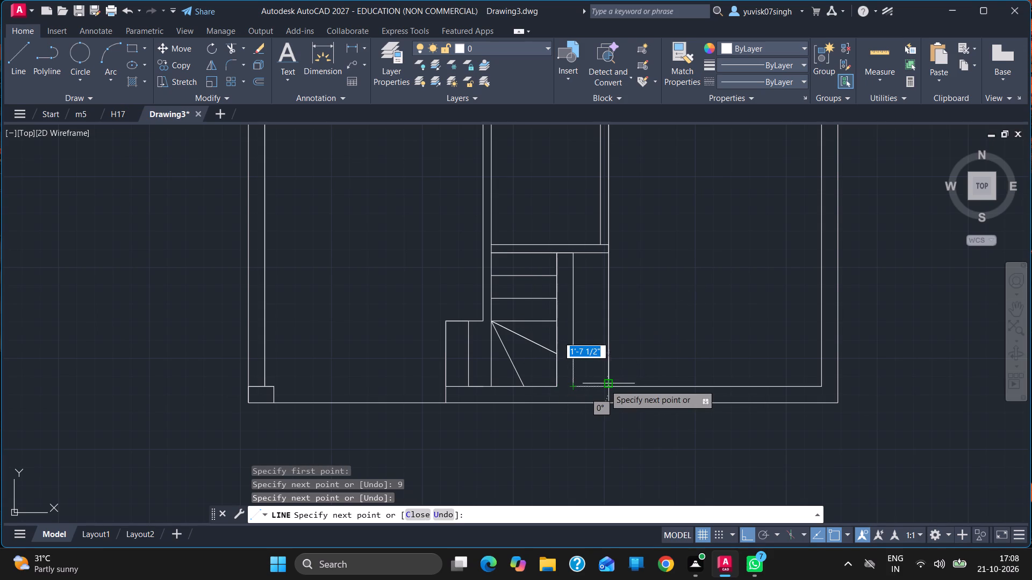
left_click(607, 390)
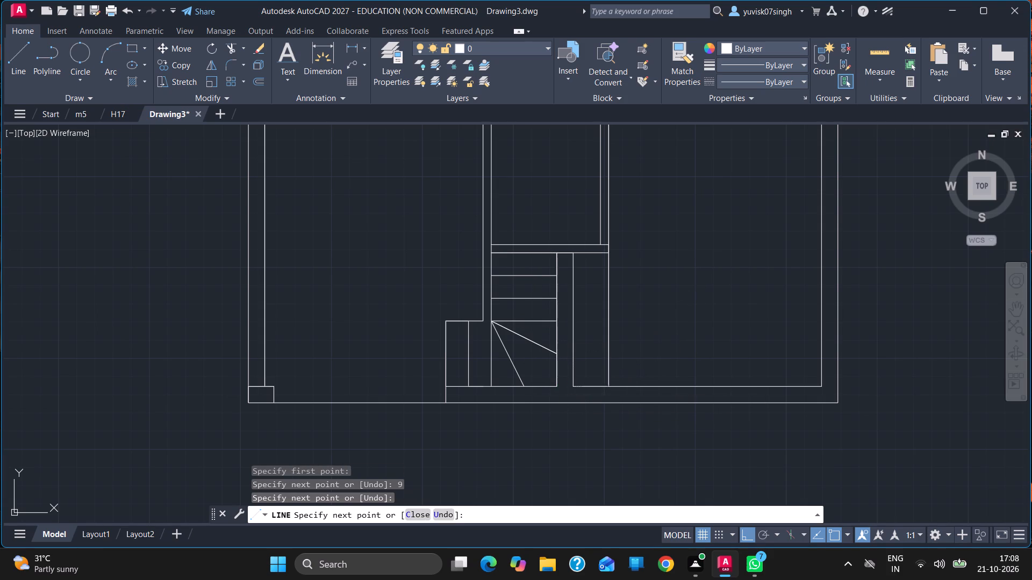
Cross the narrow shaft beside the staircase with two diagonals joined along its top edge.
left_click(574, 256)
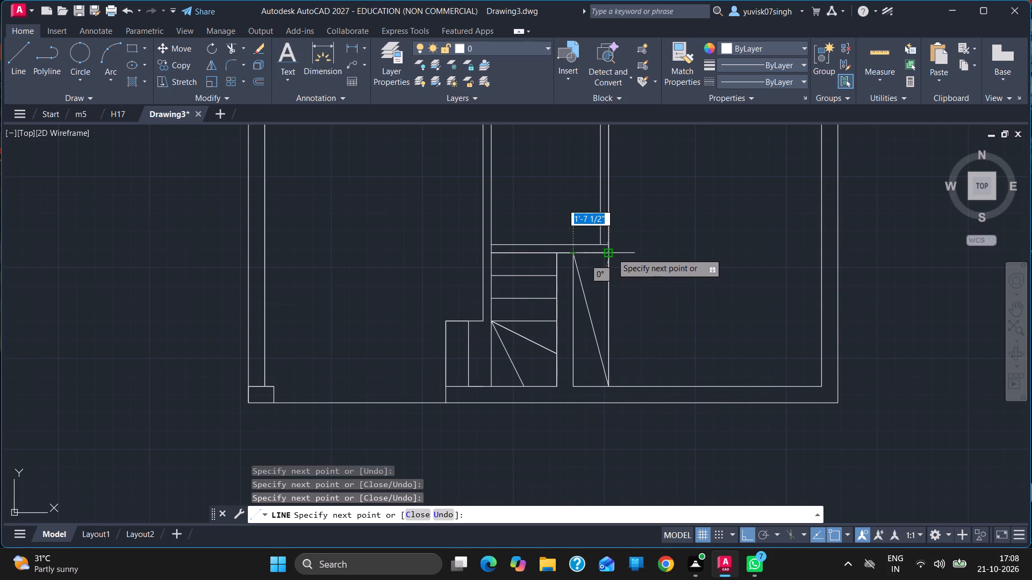
left_click_drag(612, 253, 578, 388)
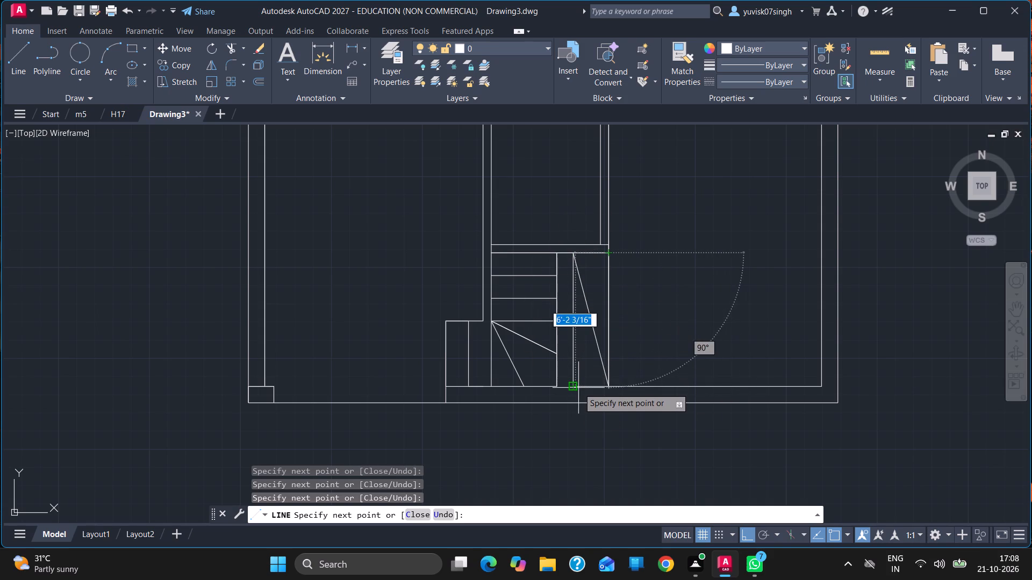
left_click_drag(578, 388, 573, 386)
left_click(573, 386)
key("Escape")
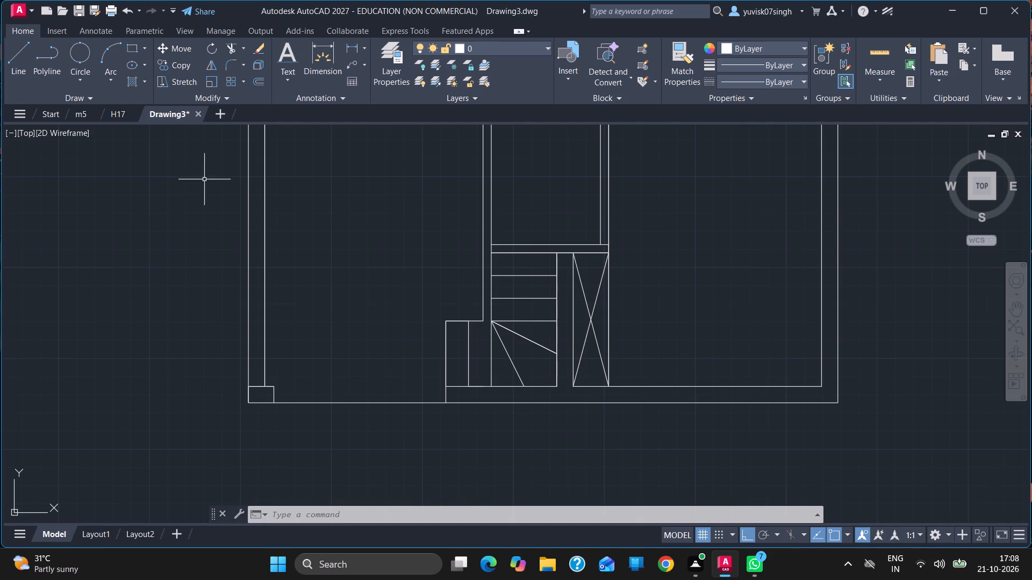
From the bottom wall's right inner corner, outline a 3' opening 9" deep using 2' and 1' segments, with a 9" return at the outer corner.
left_click(24, 63)
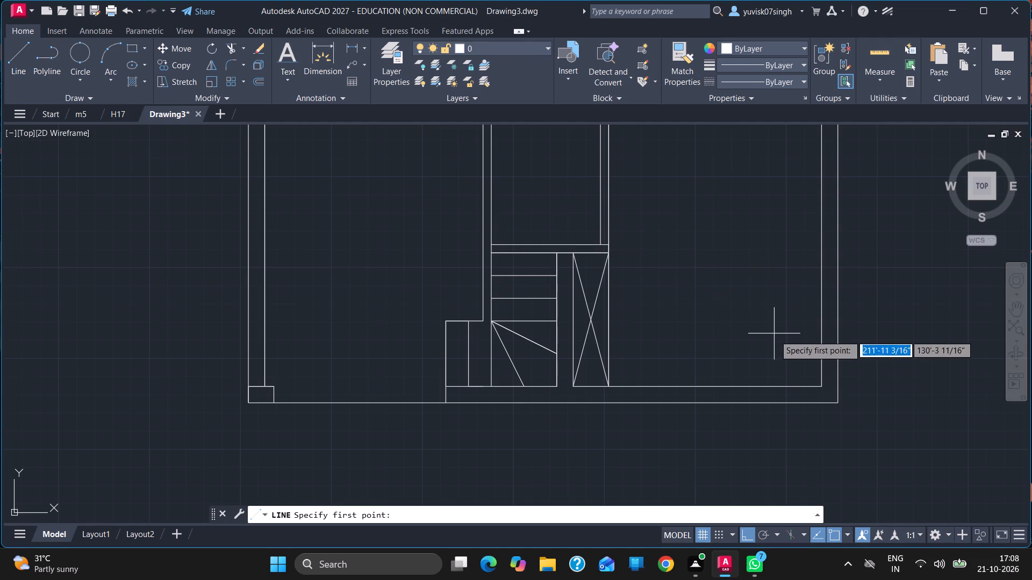
left_click(822, 385)
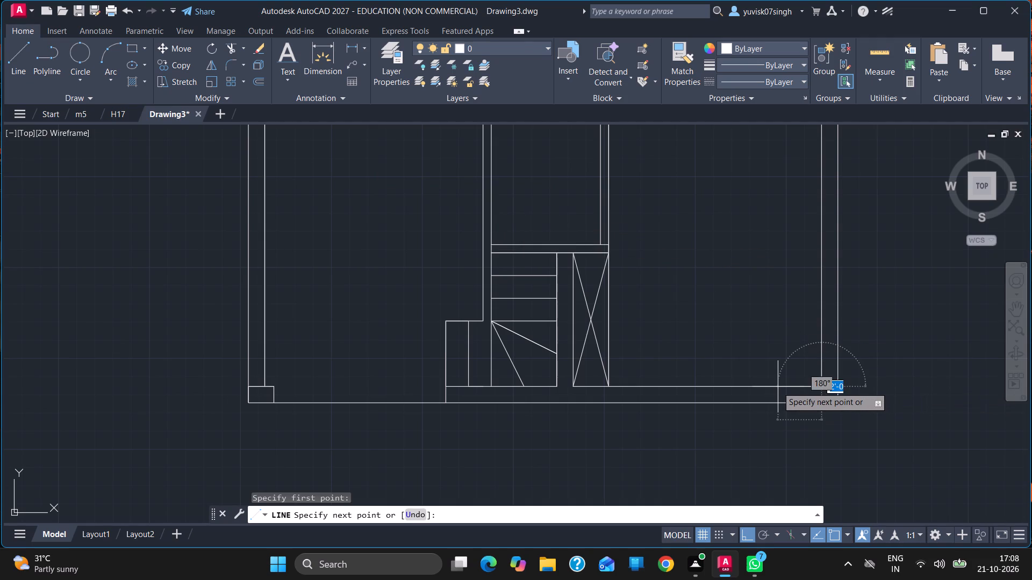
type("2'")
key("Return")
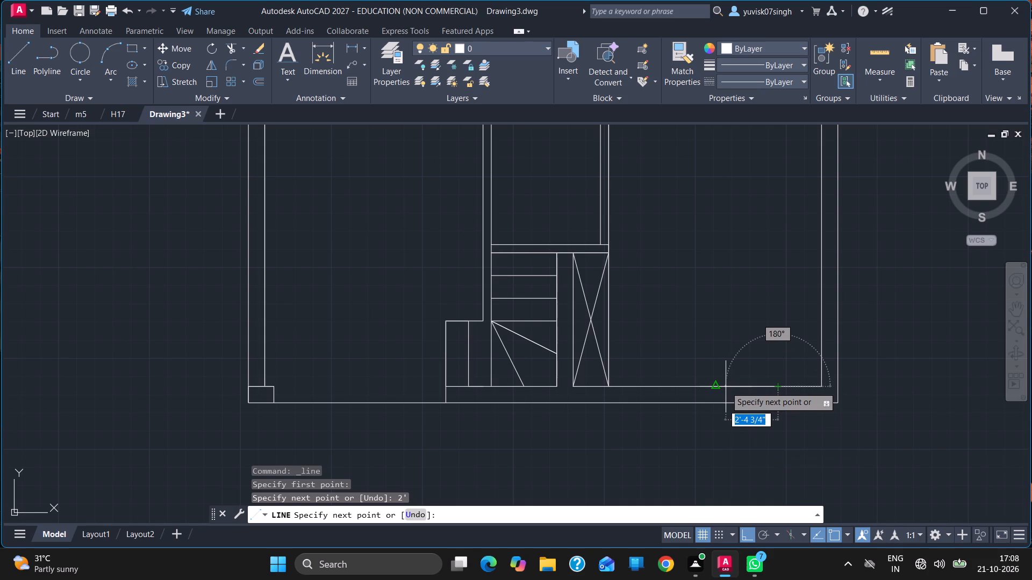
type("1'")
key("Return")
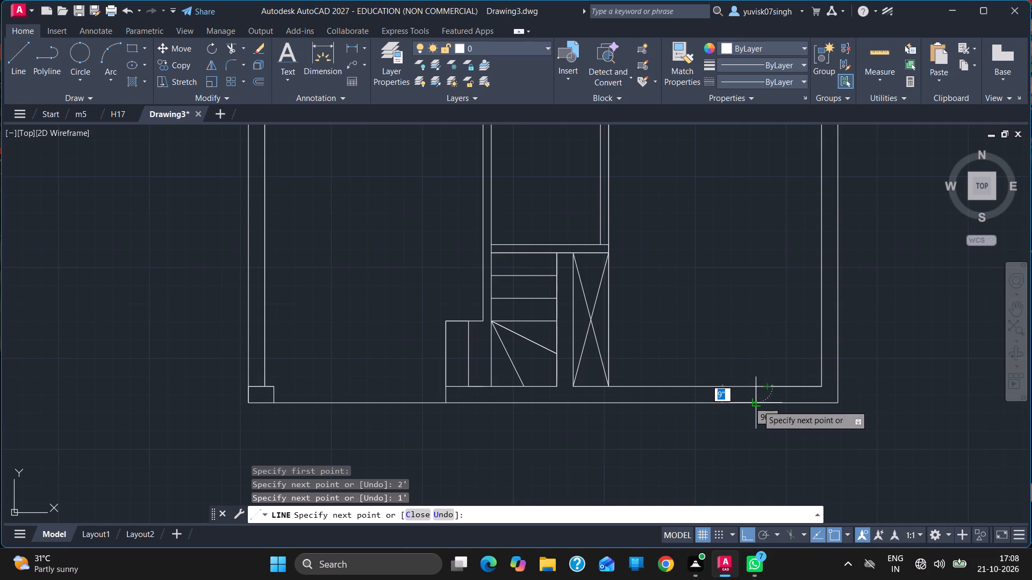
left_click(757, 405)
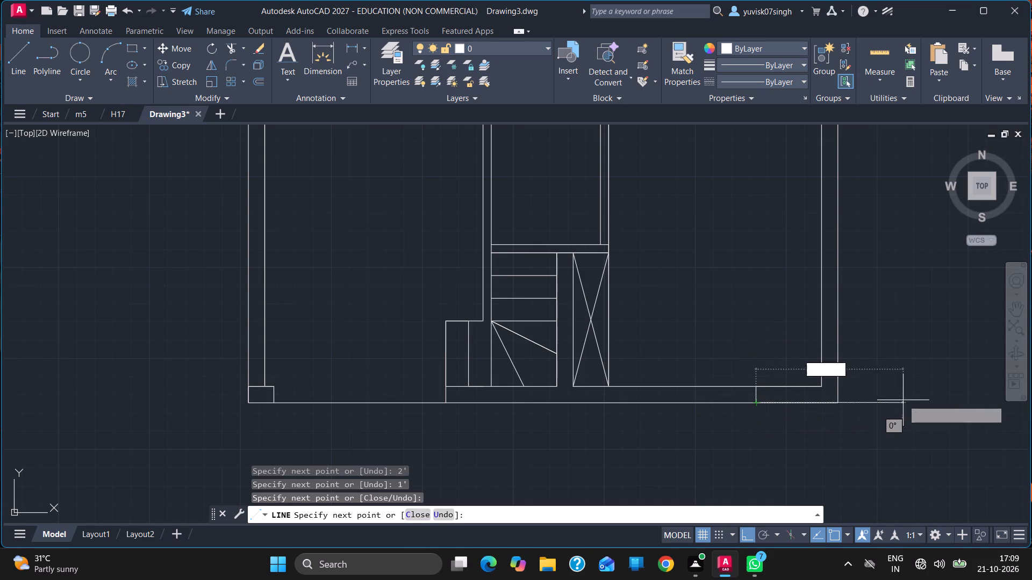
left_click_drag(837, 402, 801, 405)
key("9")
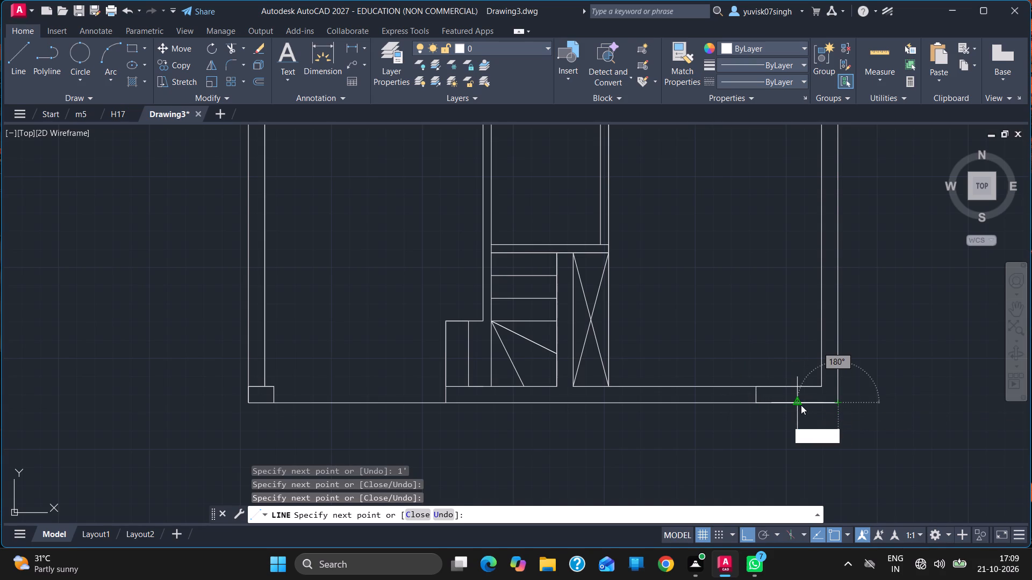
key("Return")
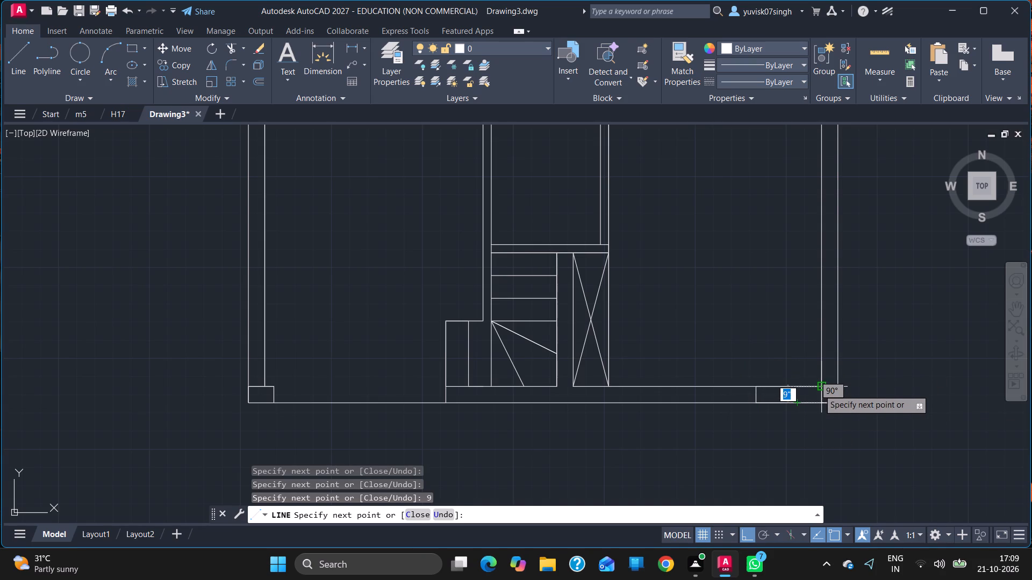
left_click(819, 389)
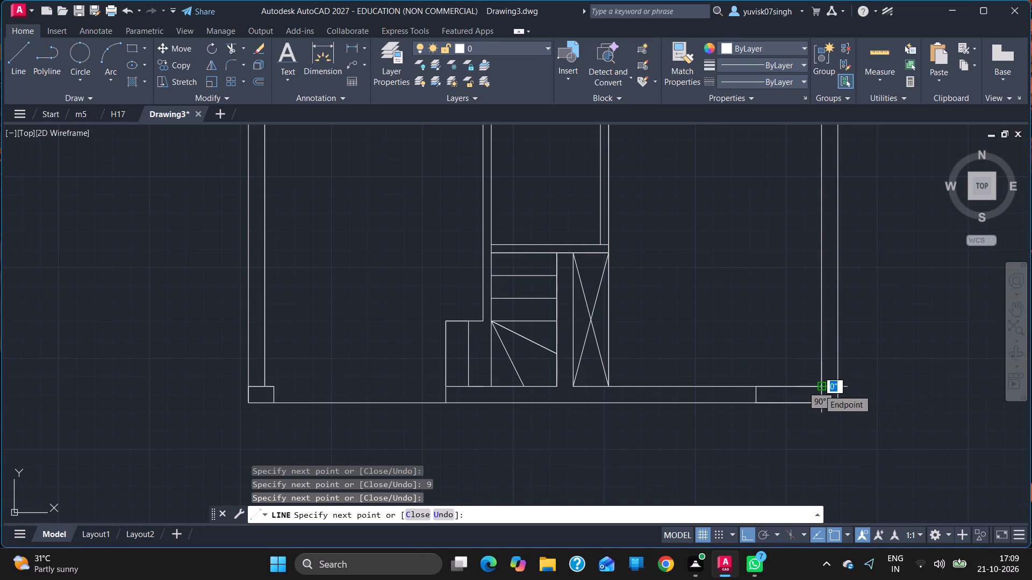
left_click(756, 386)
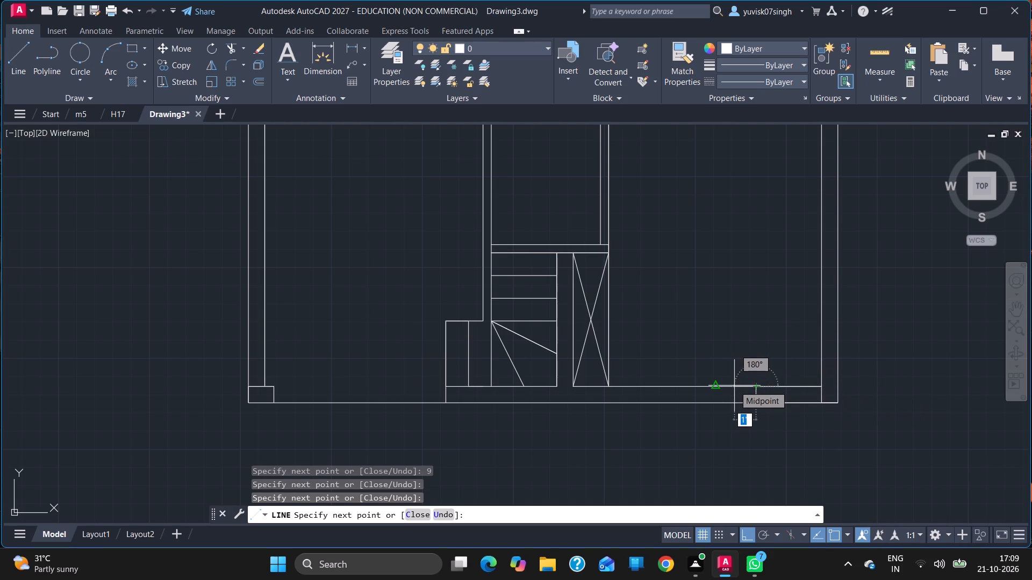
Draw a line 1' left from the 3' opening's inner edge and 9" down to the bottom wall's outer line.
type("1'")
key("Return")
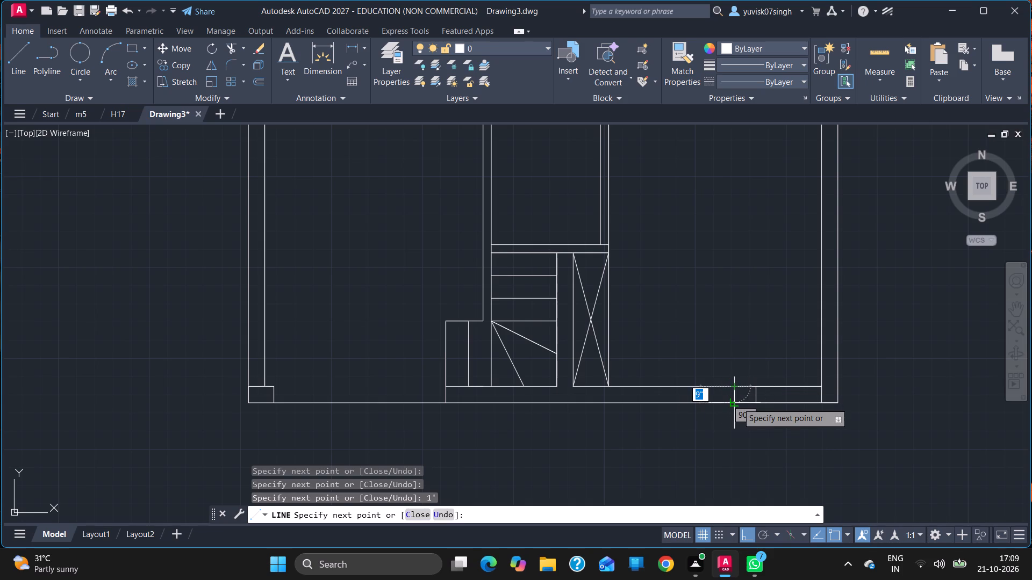
left_click(737, 403)
key("Escape")
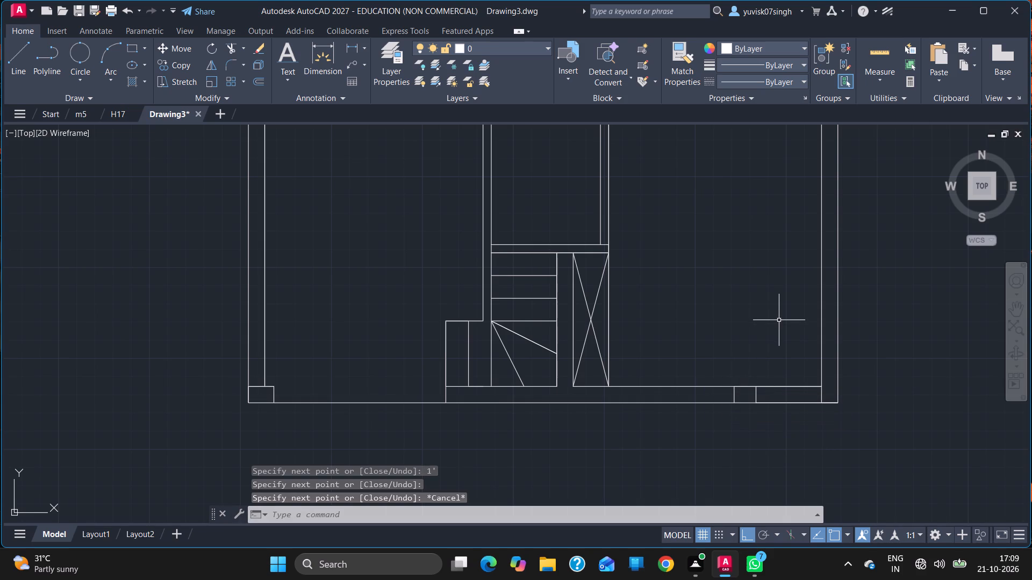
Trim away the bottom wall's inner line across the 3' opening beside the right exterior wall.
type("TR")
key("Return")
left_click_drag(779, 372, 782, 388)
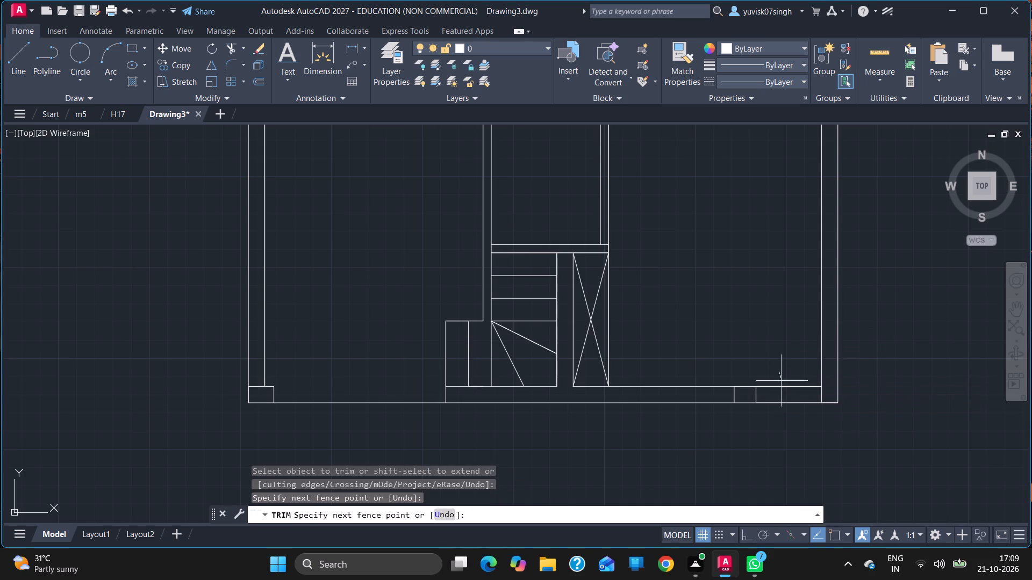
left_click_drag(782, 388, 781, 396)
left_click_drag(761, 376, 766, 388)
Draw a short line from the crossed shaft's lower-right corner down to the bottom wall's outer line.
left_click(13, 74)
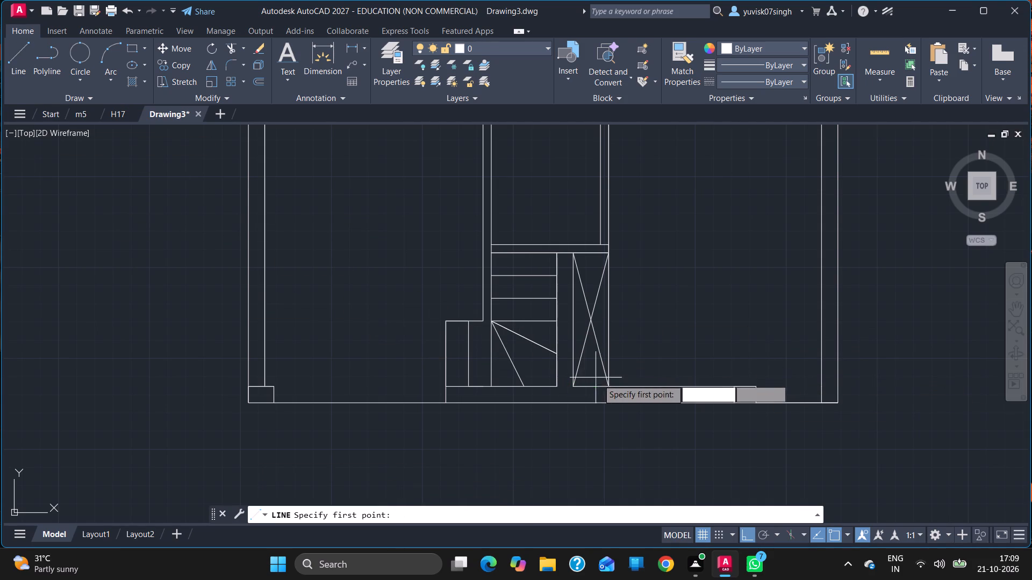
left_click_drag(609, 389, 610, 390)
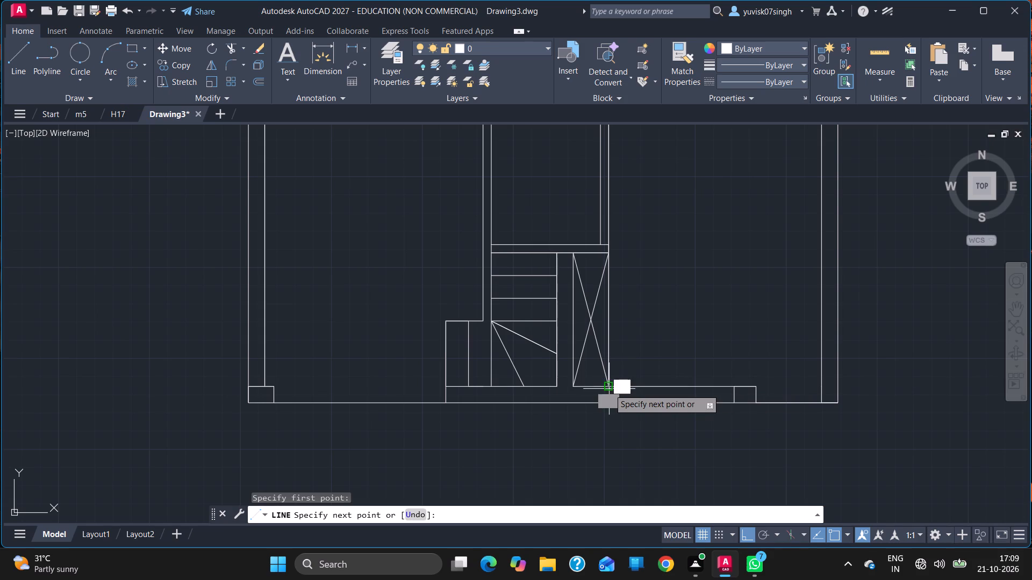
left_click_drag(610, 390, 612, 399)
left_click(612, 399)
key("Escape")
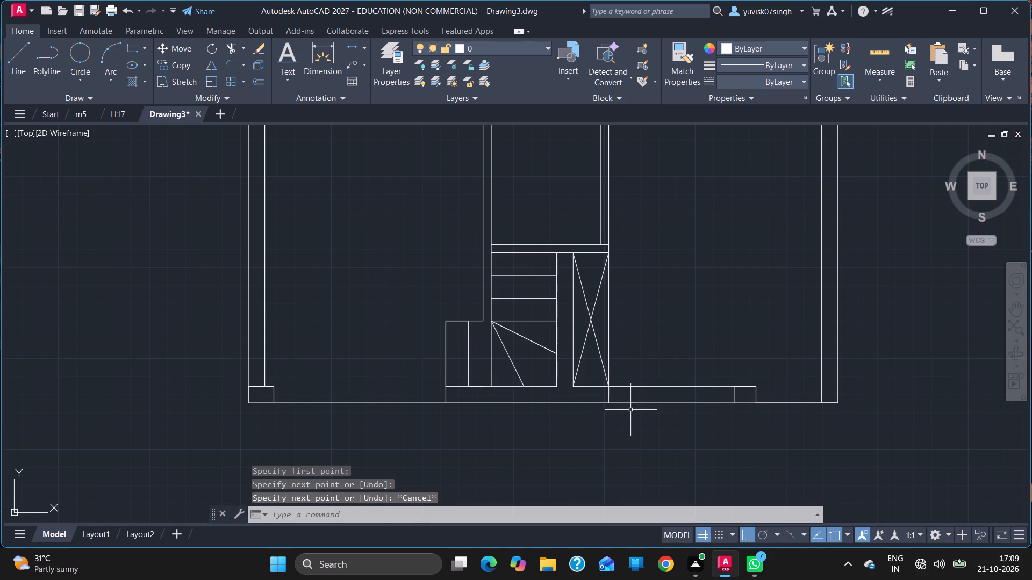
Divide the short line below the crossed shaft into 3 equal segments.
key("d")
key("i")
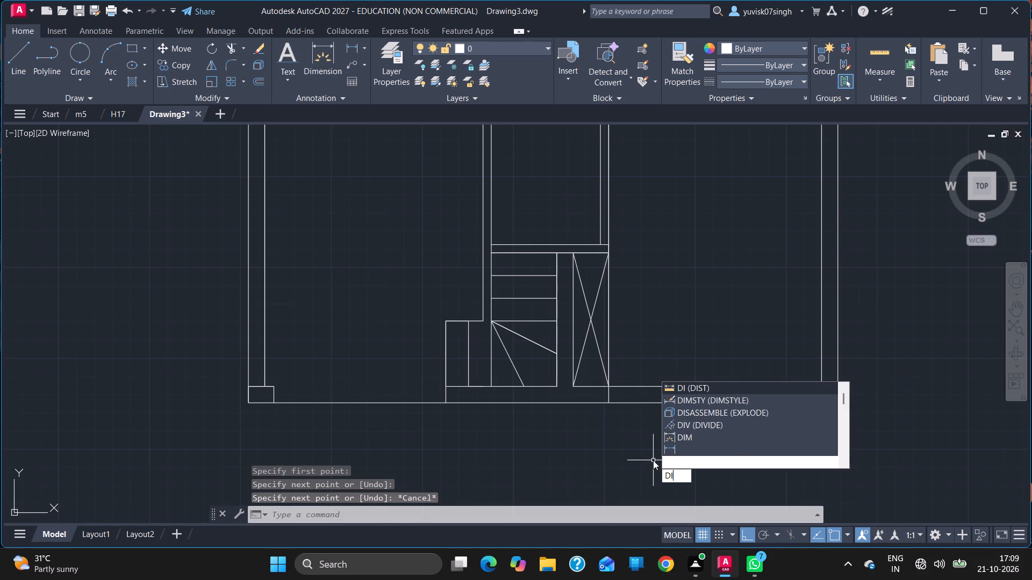
key("v")
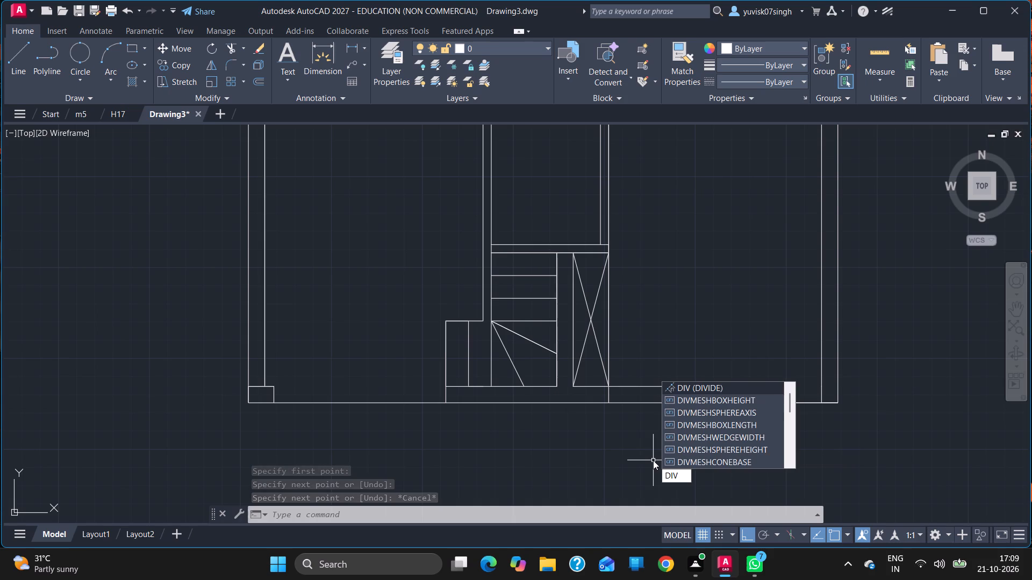
key("Return")
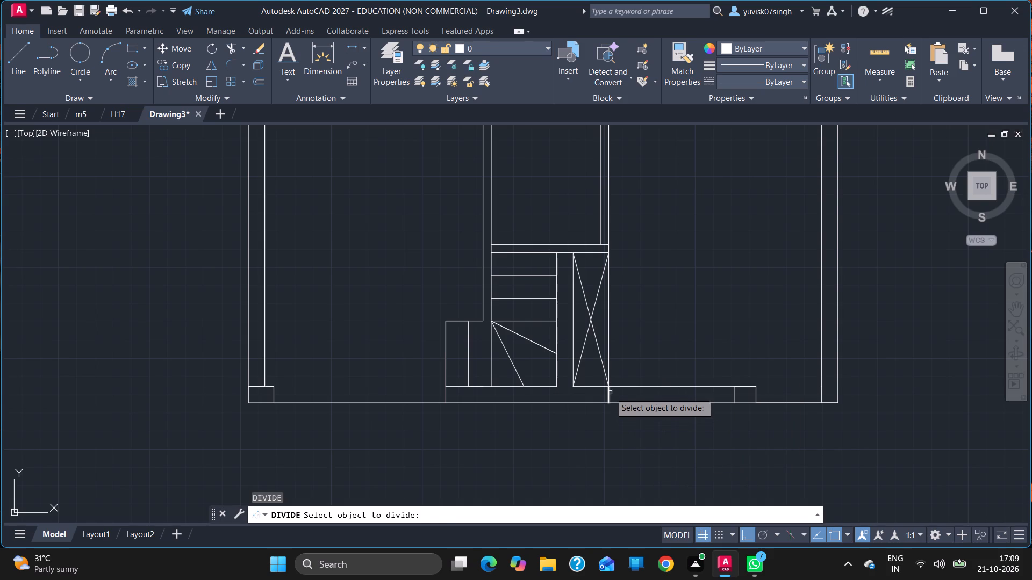
left_click(610, 395)
key("3")
key("Return")
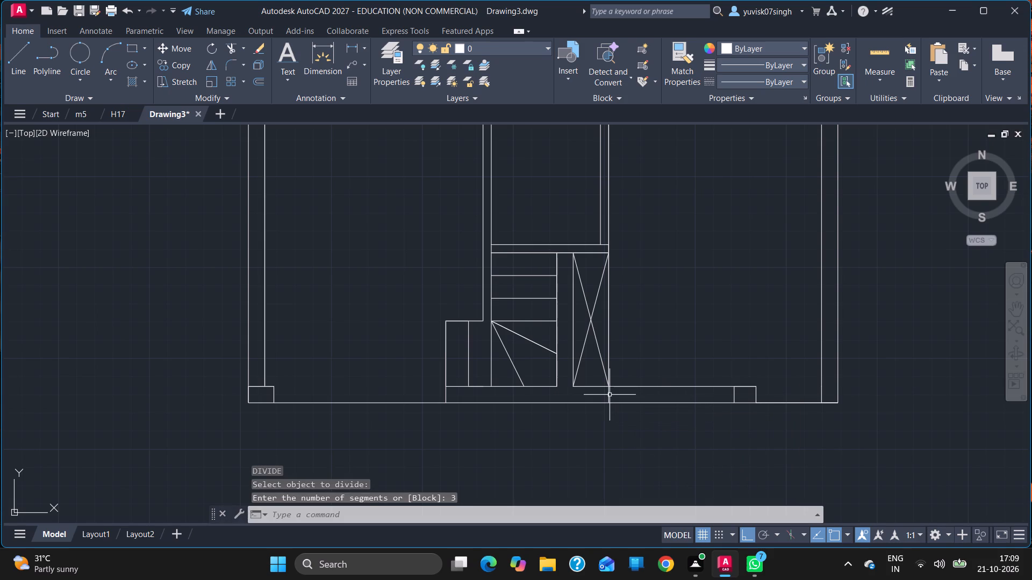
Draw two parallel window lines from the division points below the shaft across to the 1' column's left edge.
left_click(18, 54)
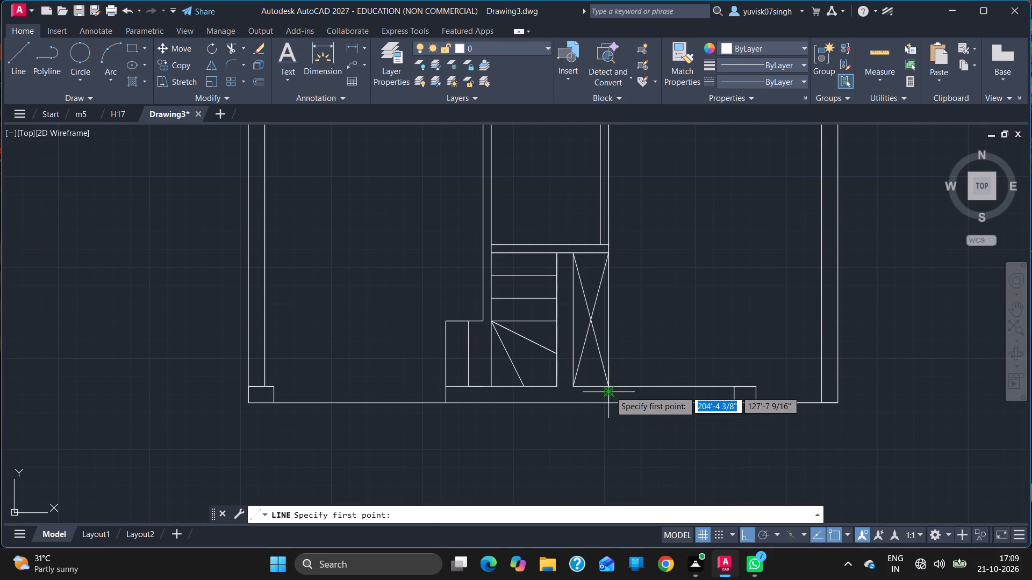
left_click_drag(609, 391, 737, 393)
left_click(737, 393)
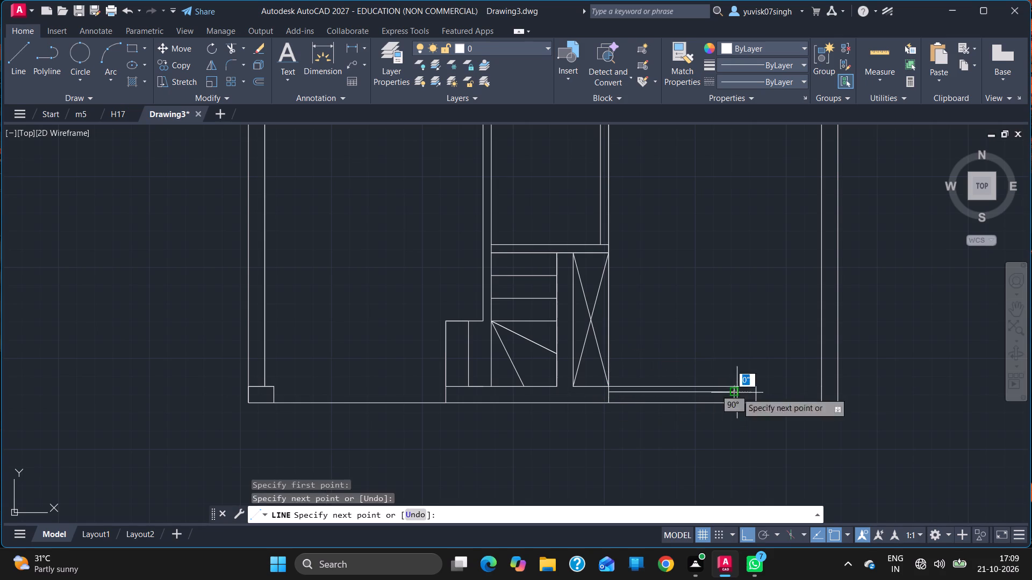
key("Escape")
left_click(15, 55)
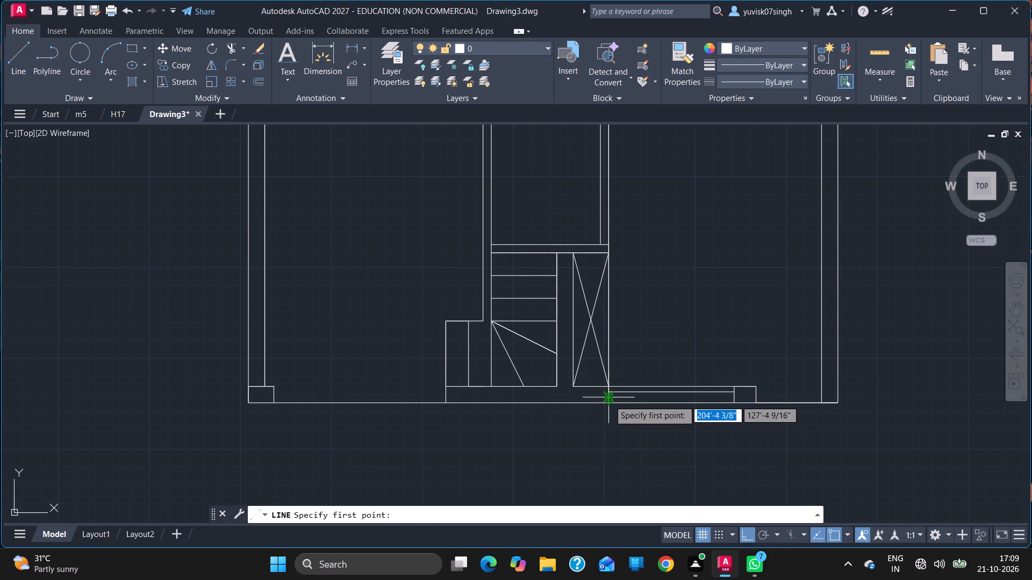
left_click_drag(609, 400, 732, 400)
left_click(732, 400)
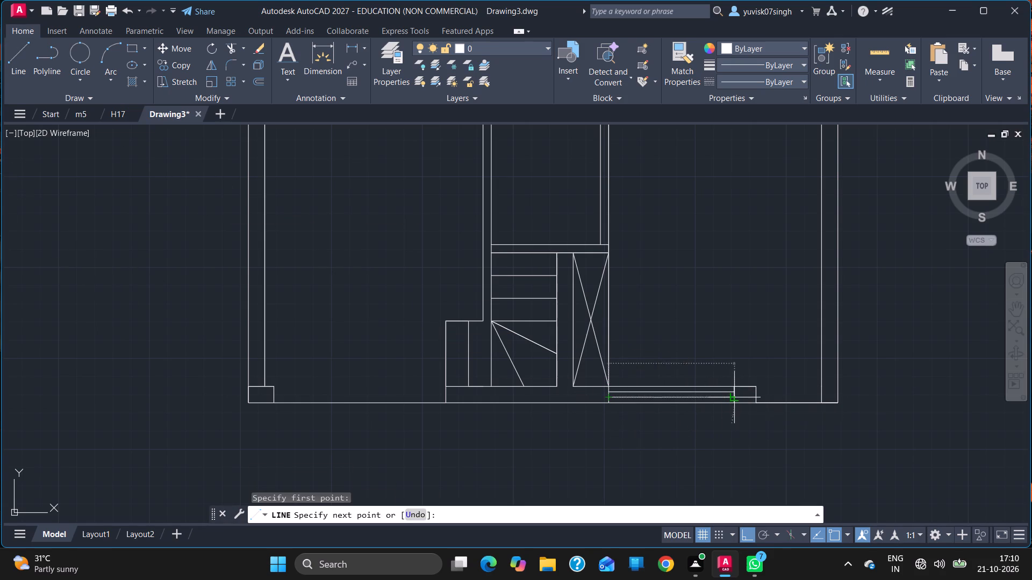
key("Escape")
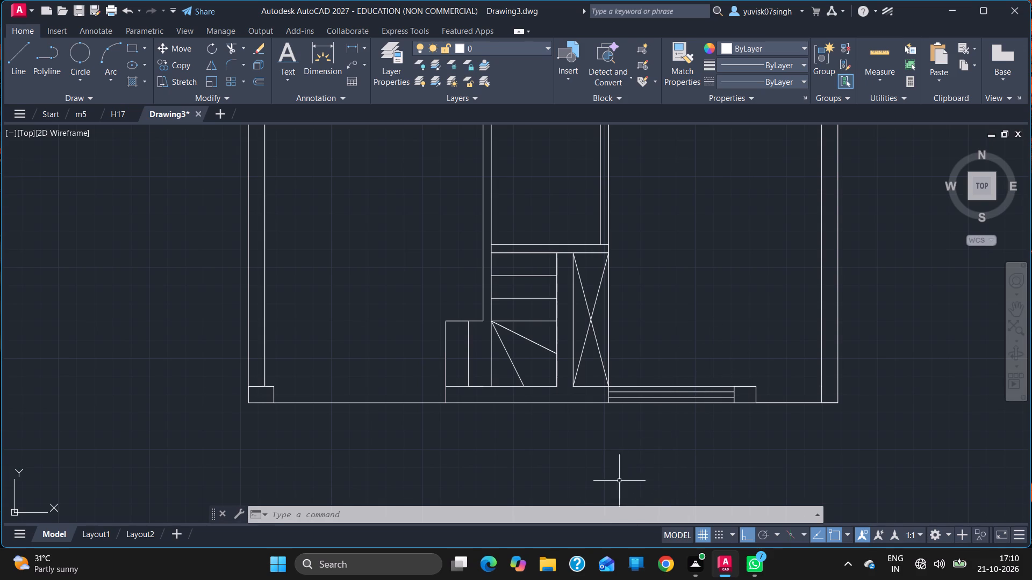
Draw a diagonal from the winder's pivot corner to the opposite lower-right corner of the turn.
left_click(15, 71)
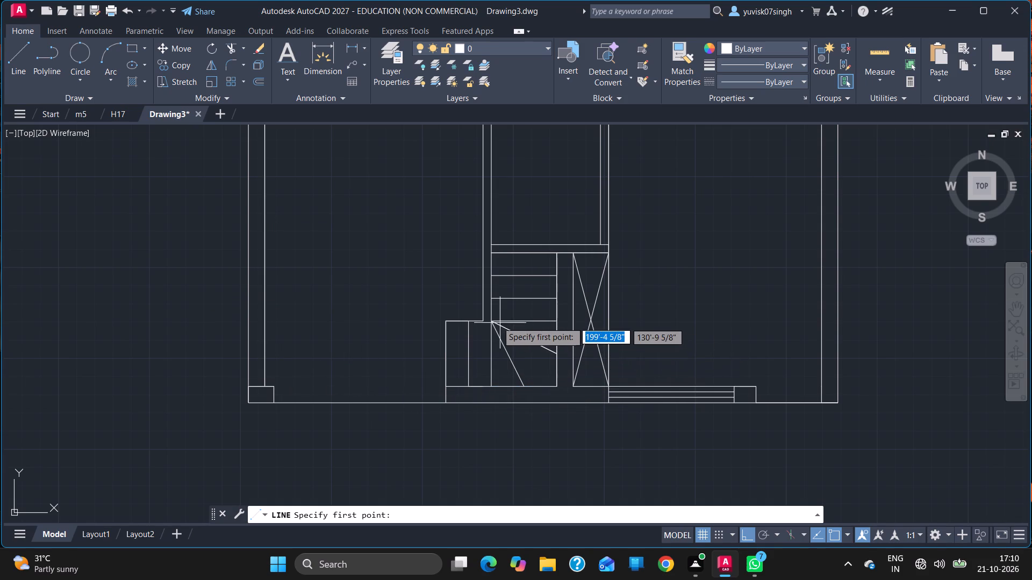
left_click_drag(489, 322, 558, 389)
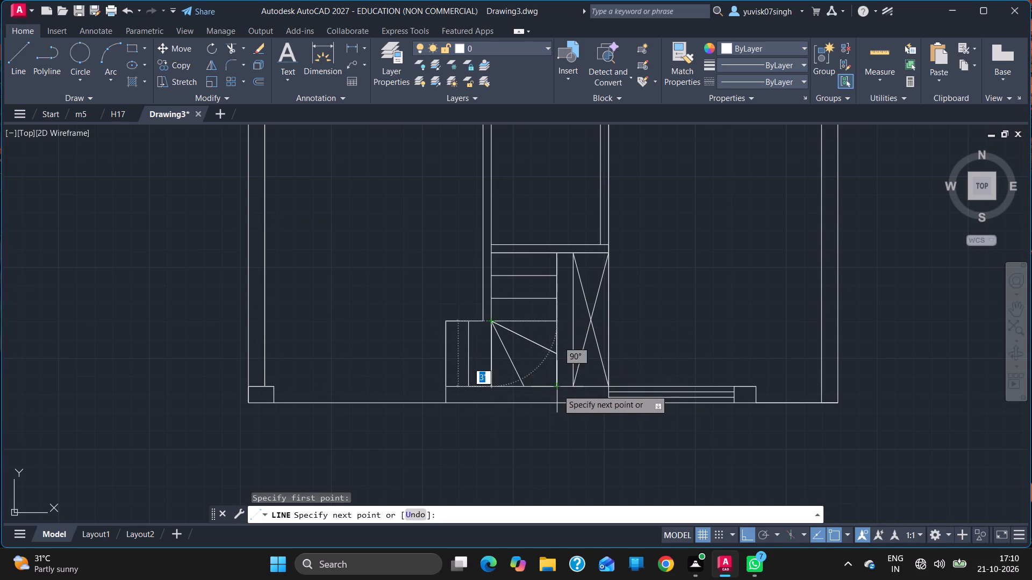
left_click_drag(558, 389, 560, 389)
left_click(560, 389)
key("Escape")
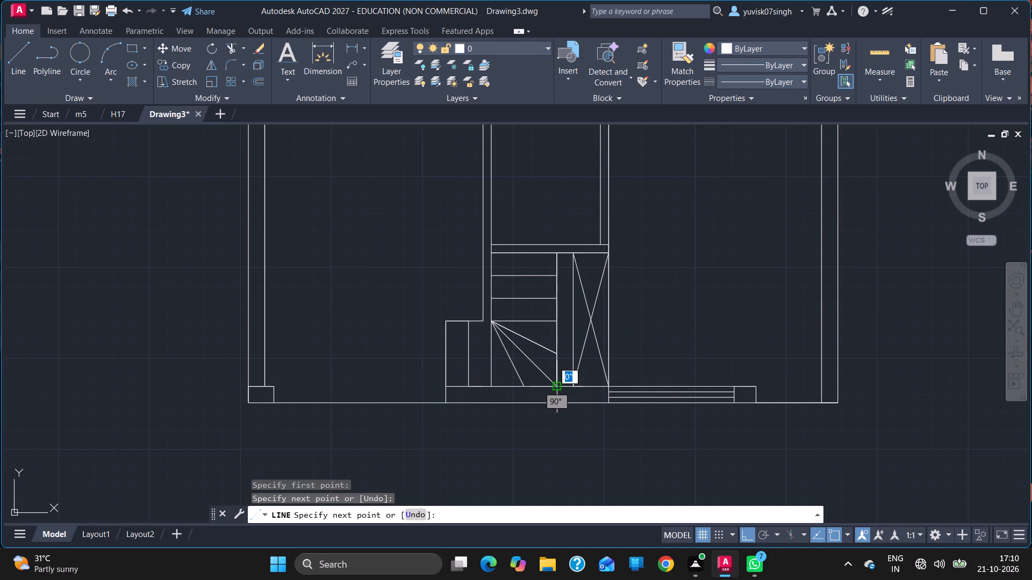
Draw a stair walking line from the leftmost tread edge's midpoint to the winder's centre and 1'-6" up to the tread line above.
left_click(15, 67)
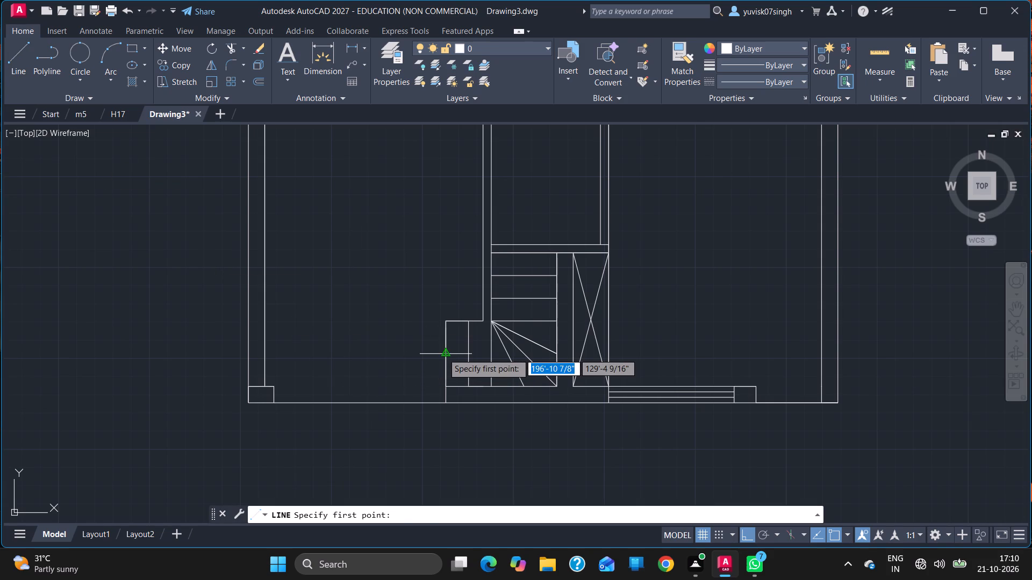
left_click_drag(443, 353, 523, 352)
left_click(523, 352)
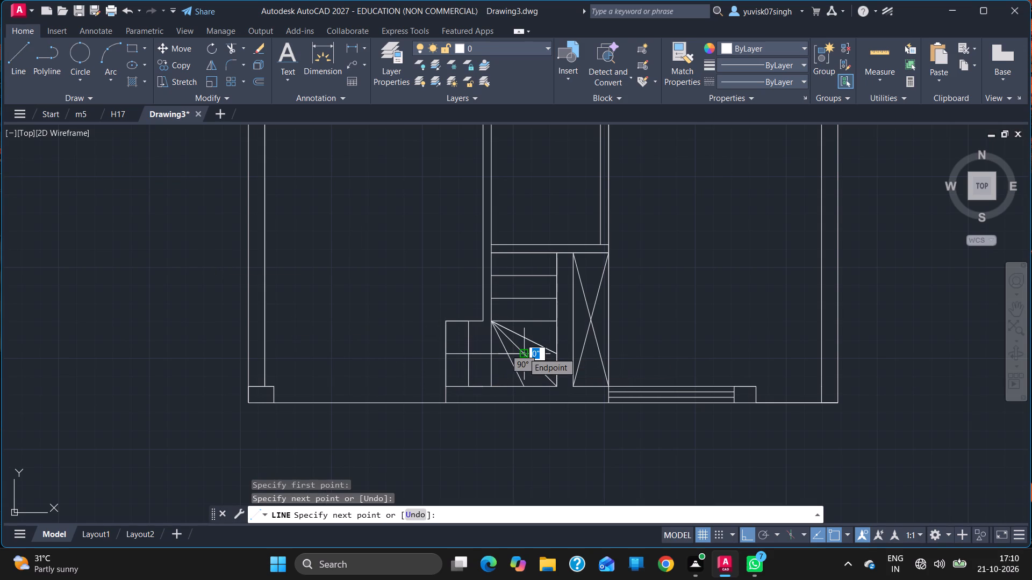
left_click(523, 322)
key("Escape")
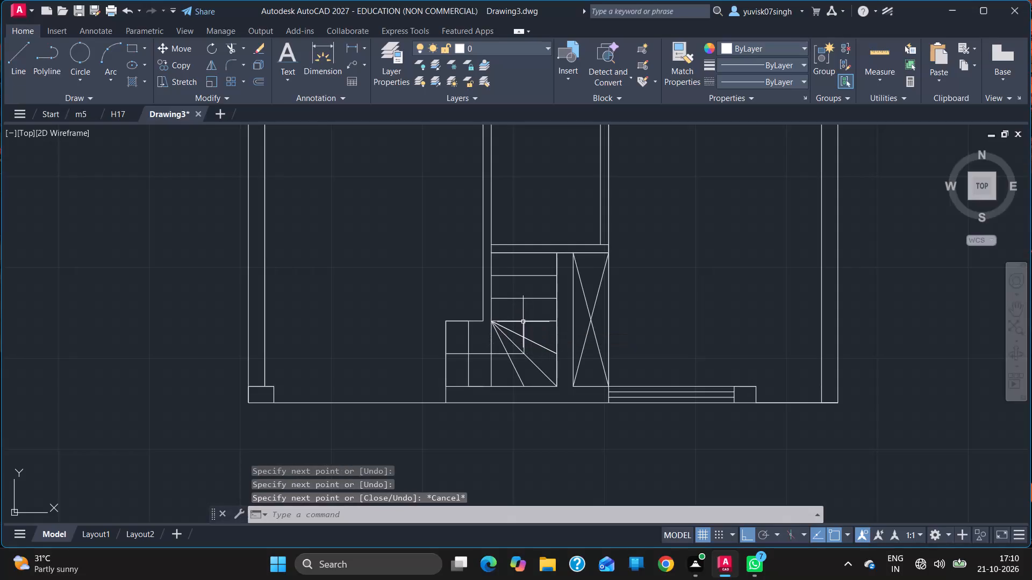
Draw a short horizontal line extending the stair walking line outward past the leftmost tread edge.
key("Escape")
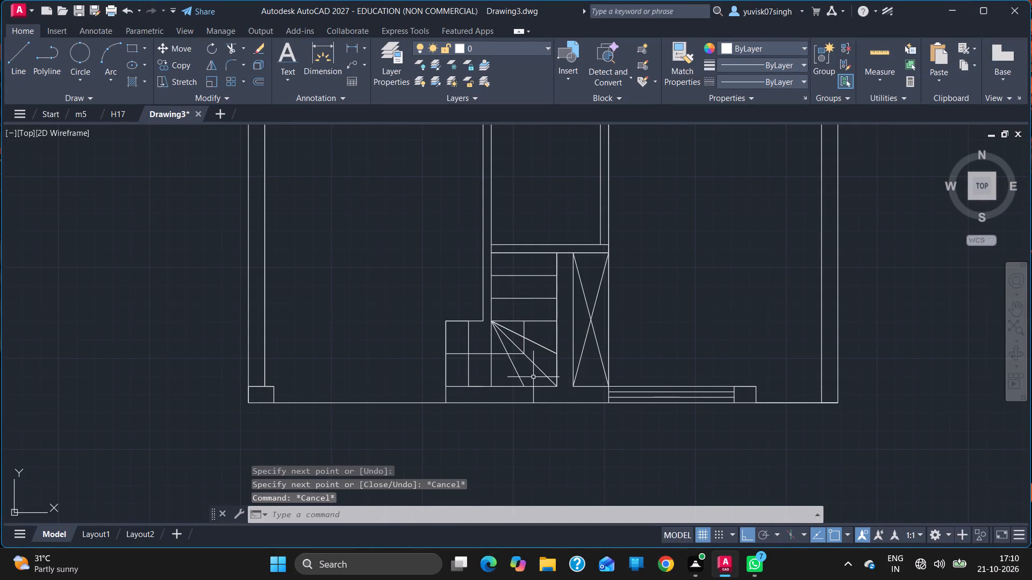
left_click(21, 73)
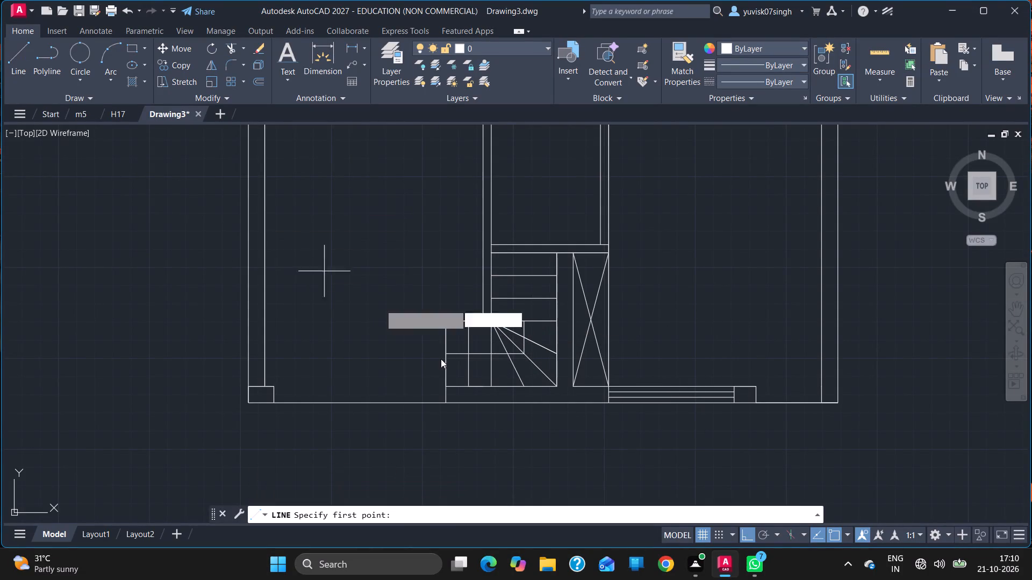
left_click_drag(447, 356, 425, 355)
left_click(425, 355)
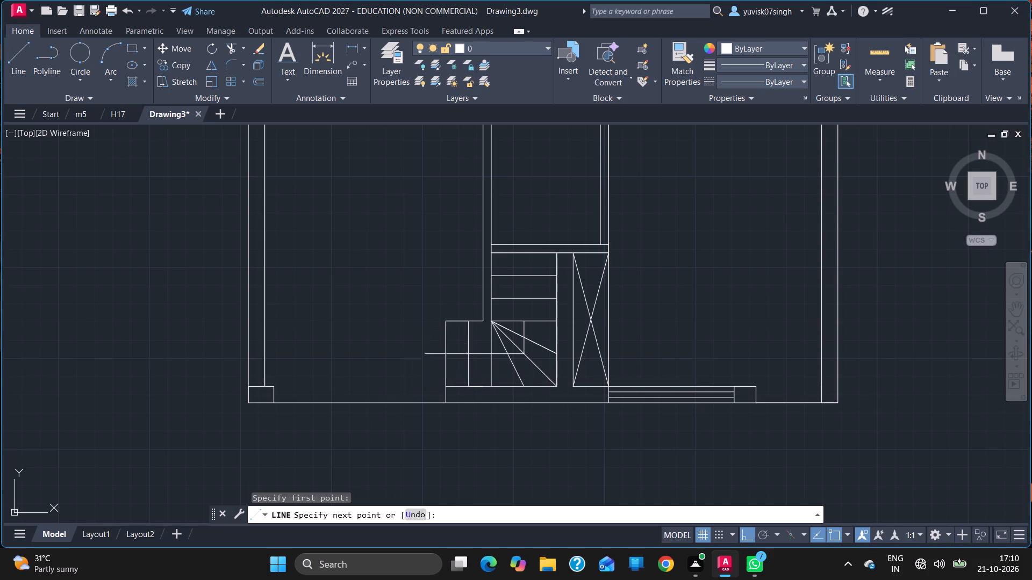
key("Escape")
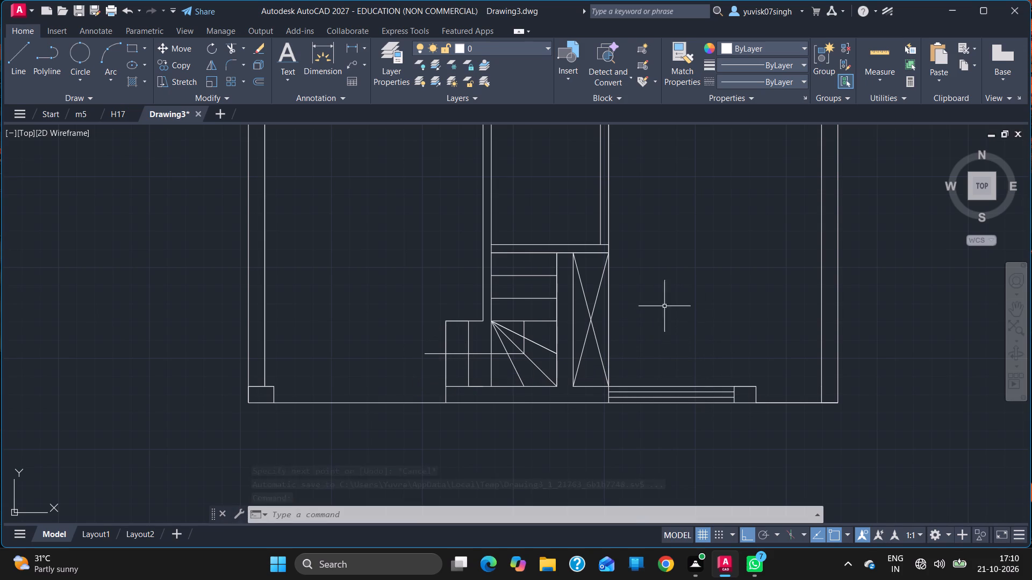
Trim the leftover wall lines crossing the junctions above the staircase and the crossed shaft so the wall cavities connect.
type("TR")
key("Return")
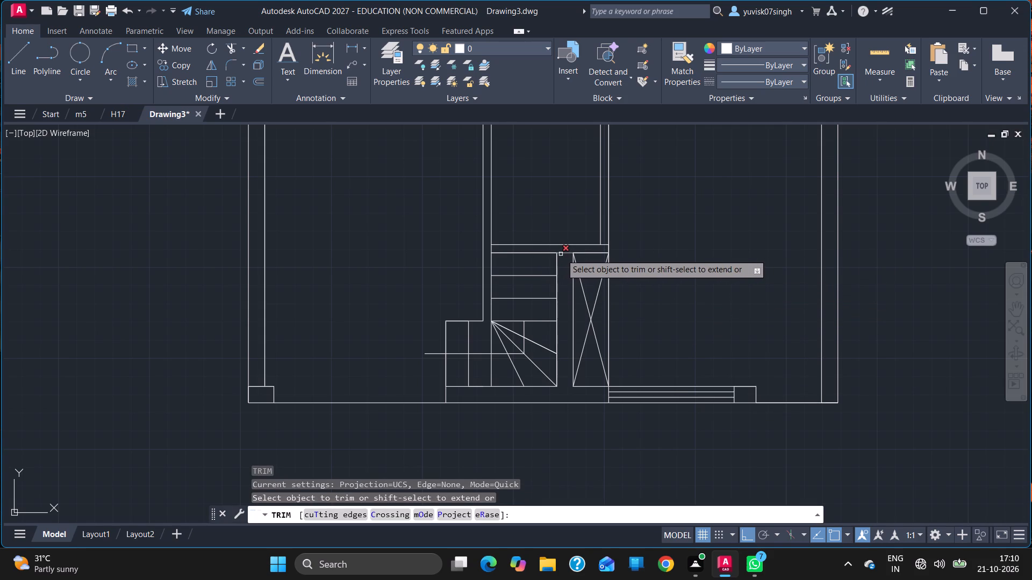
left_click_drag(562, 260, 562, 250)
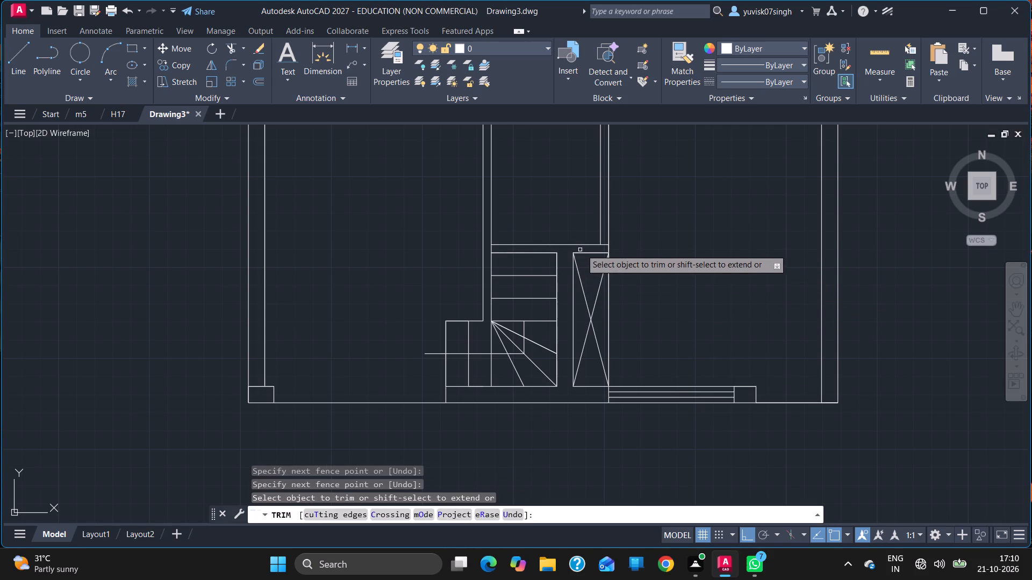
left_click_drag(604, 241, 604, 245)
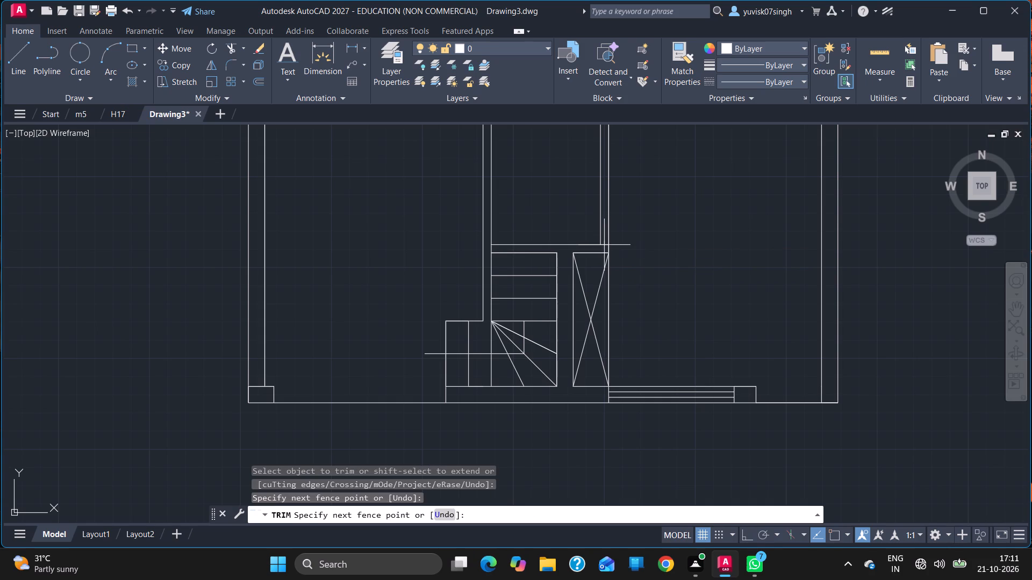
left_click_drag(604, 245, 604, 248)
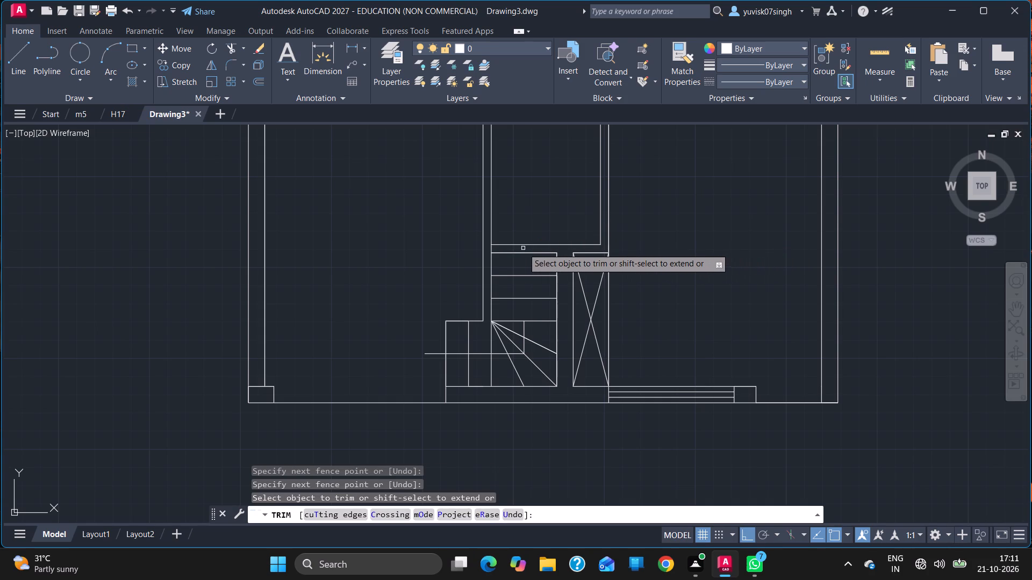
left_click_drag(504, 249, 487, 250)
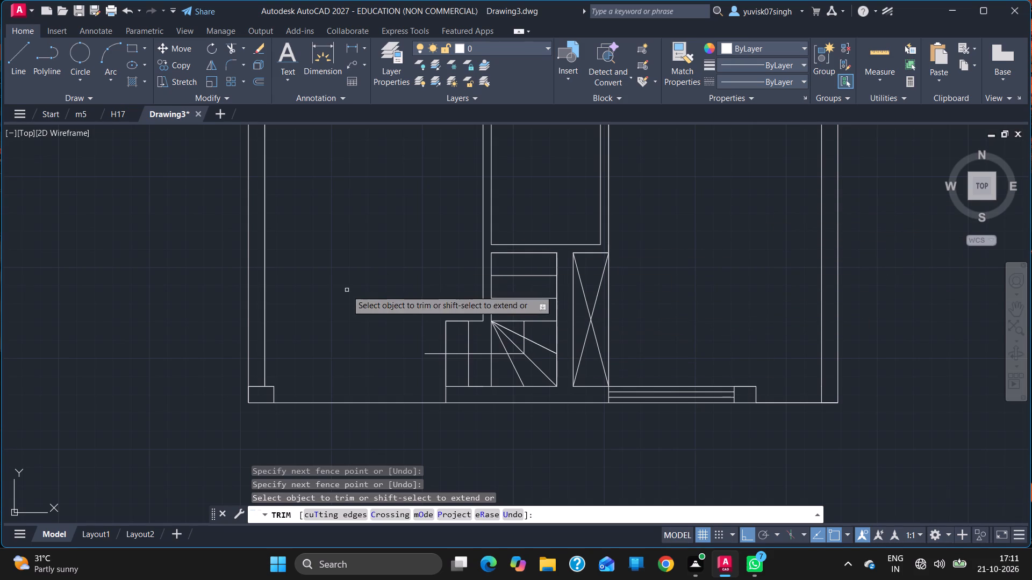
Close the lower end of the partition wall with a short line to the winder's pivot corner.
left_click(15, 74)
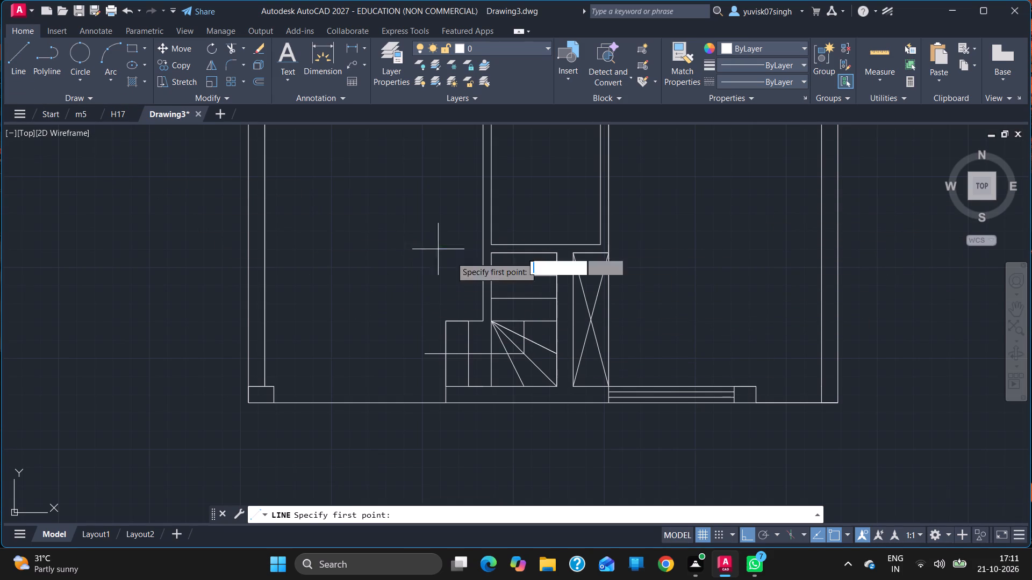
left_click_drag(483, 320, 488, 320)
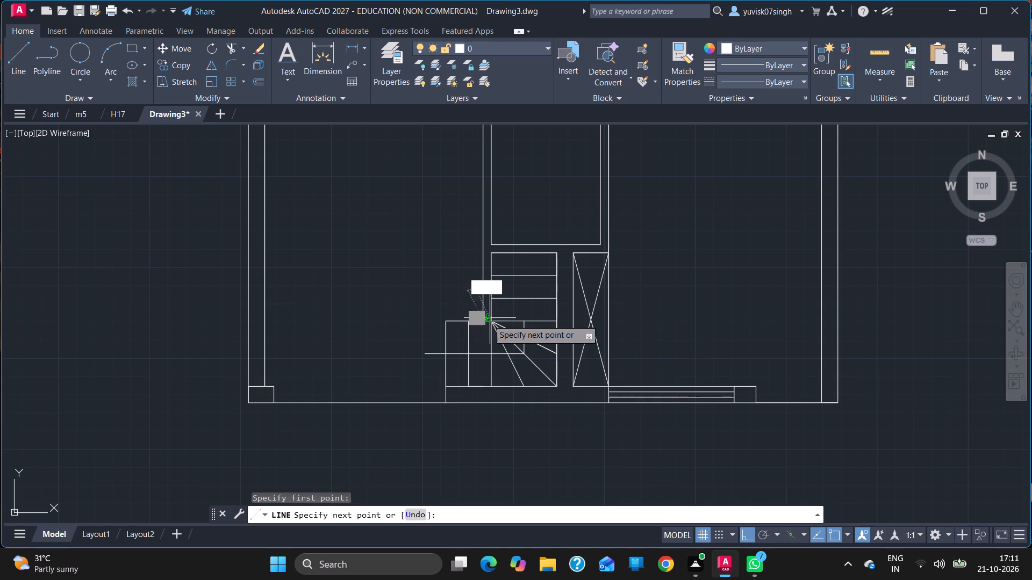
left_click_drag(488, 320, 491, 323)
left_click(491, 323)
key("Escape")
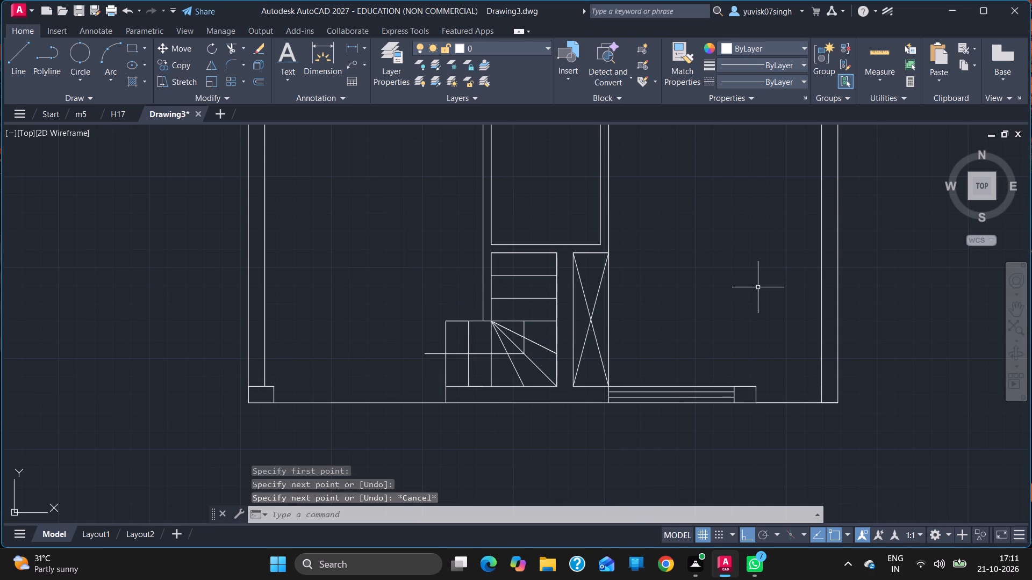
Draw the jamb lines of a 2'-6" opening in the horizontal wall, starting at the partition's right face.
left_click(1014, 305)
left_click_drag(762, 265, 755, 512)
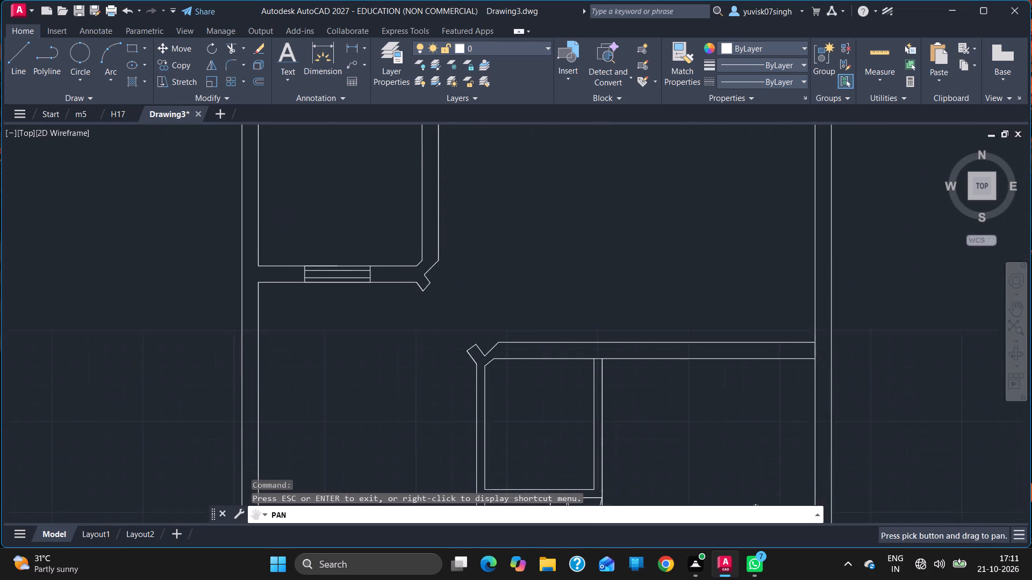
left_click_drag(755, 512, 744, 526)
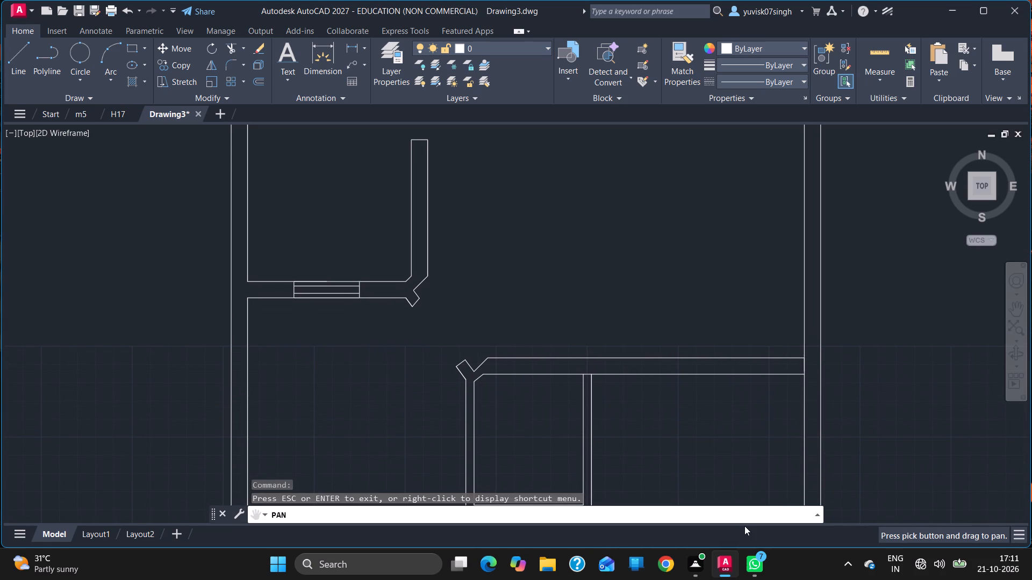
key("Escape")
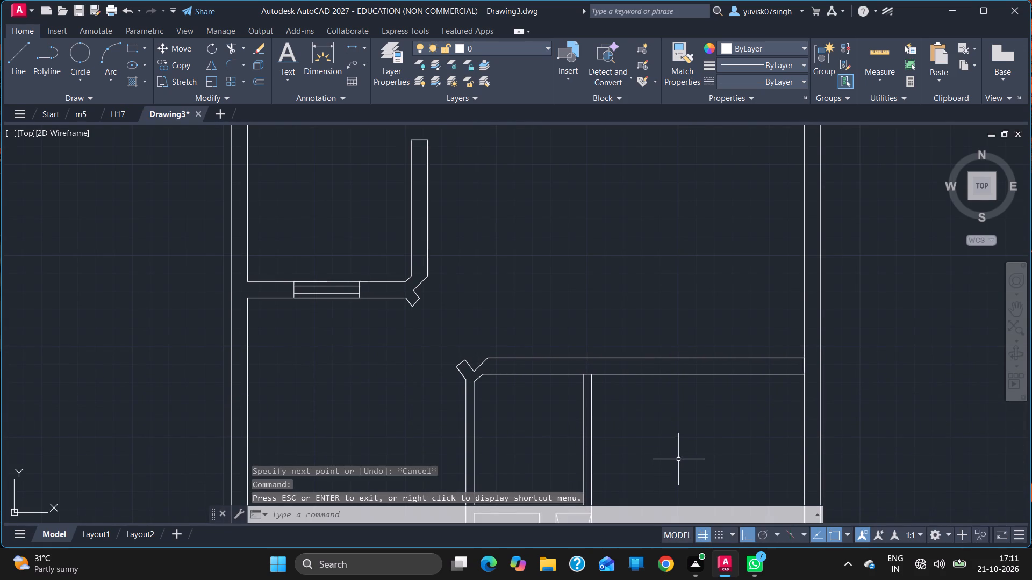
type("TR")
key("Escape")
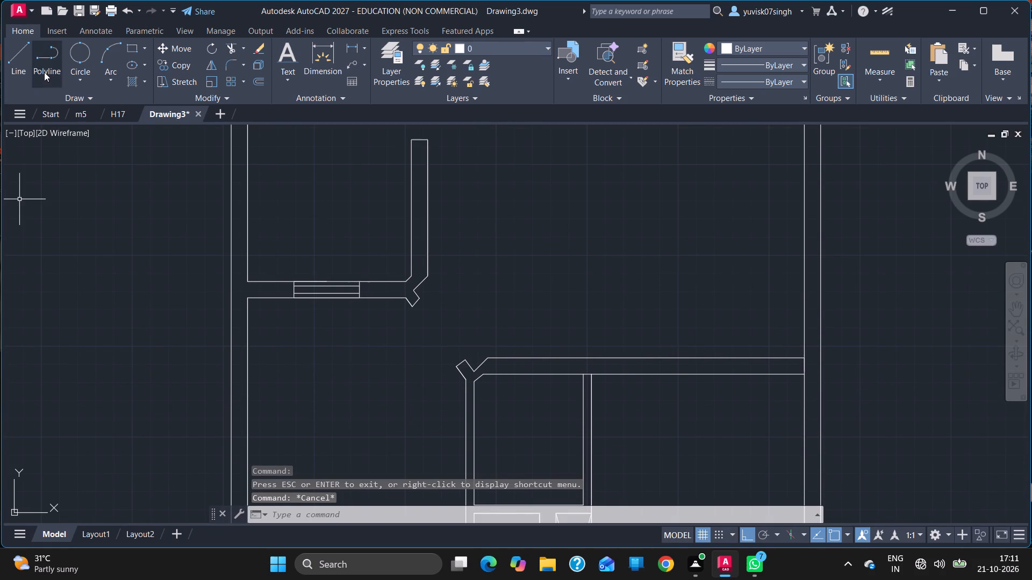
left_click(10, 69)
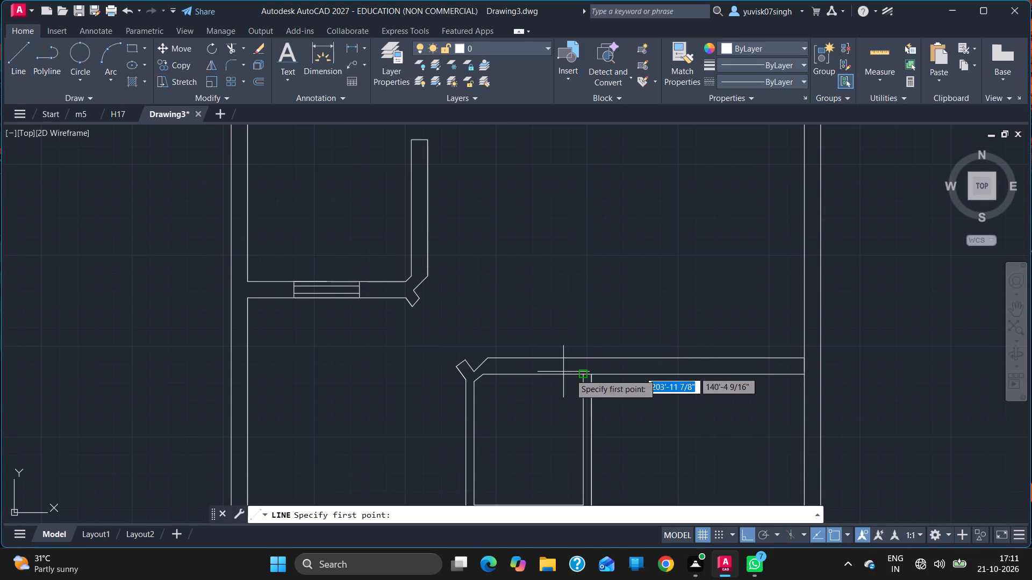
left_click_drag(594, 378, 592, 360)
left_click_drag(592, 360, 640, 357)
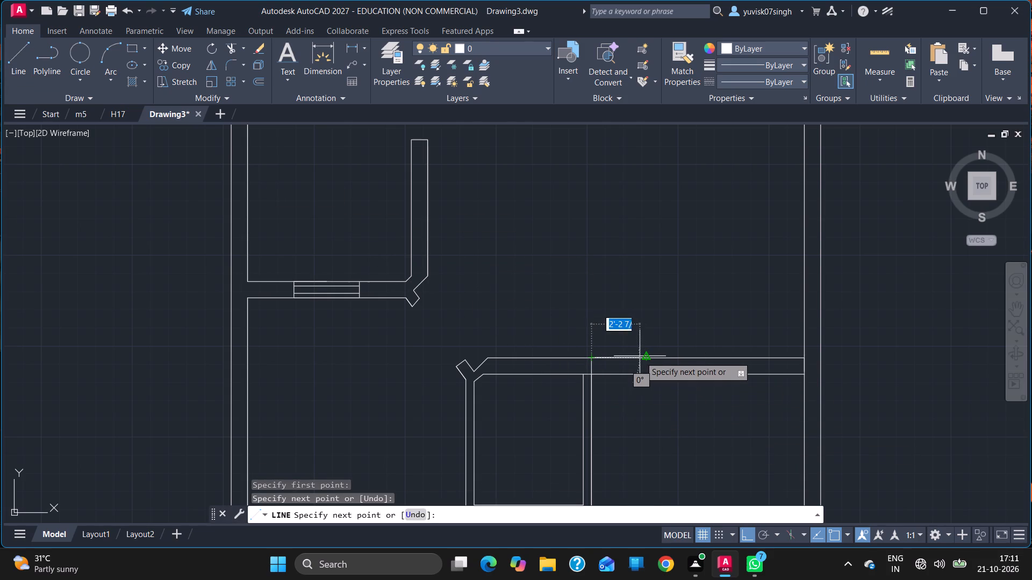
type("2'")
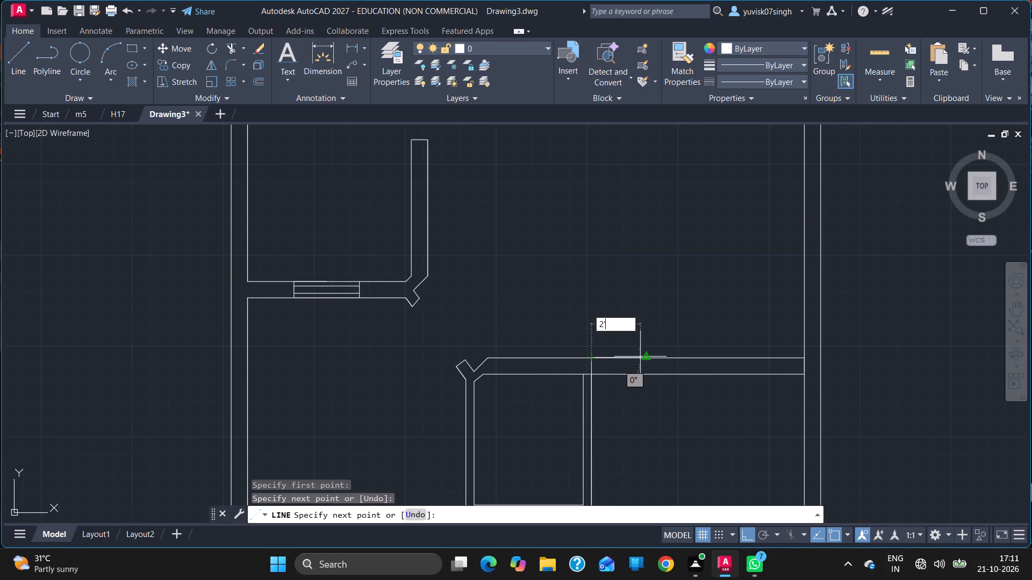
key("6")
key("Return")
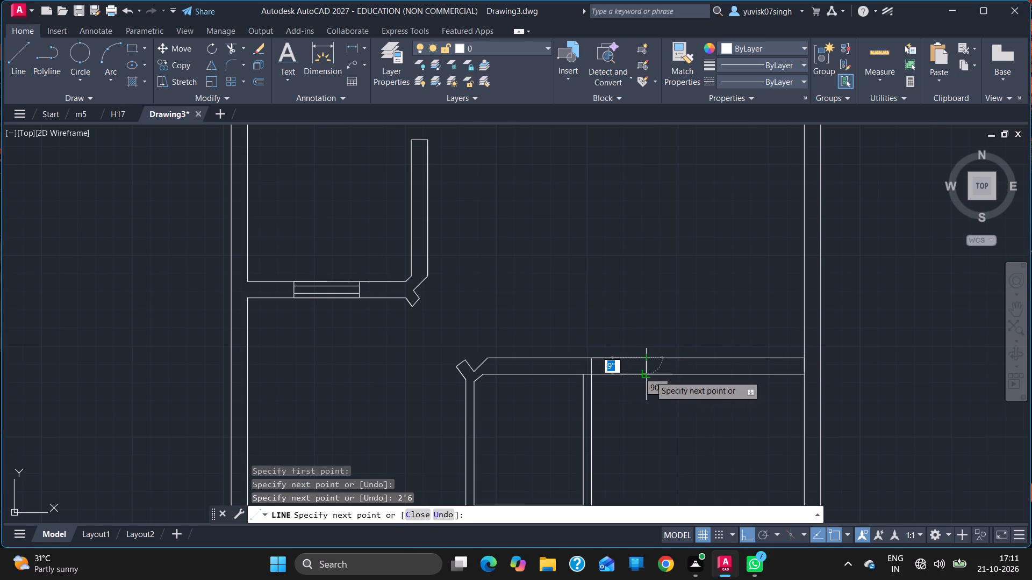
left_click(649, 375)
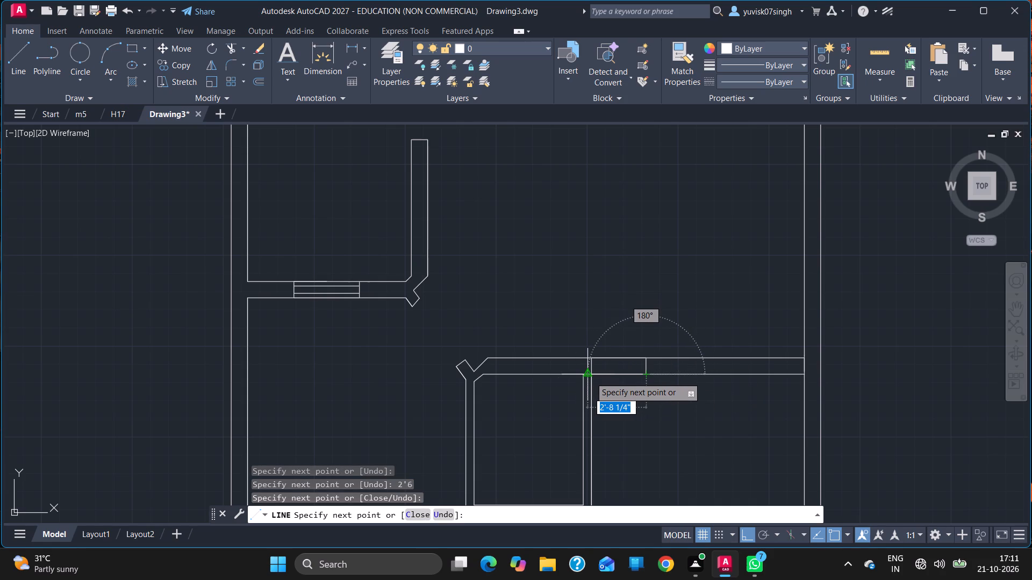
Mark a 2'-6" opening down the partition from the horizontal wall, with a jamb line across the partition's thickness.
left_click_drag(591, 376, 592, 397)
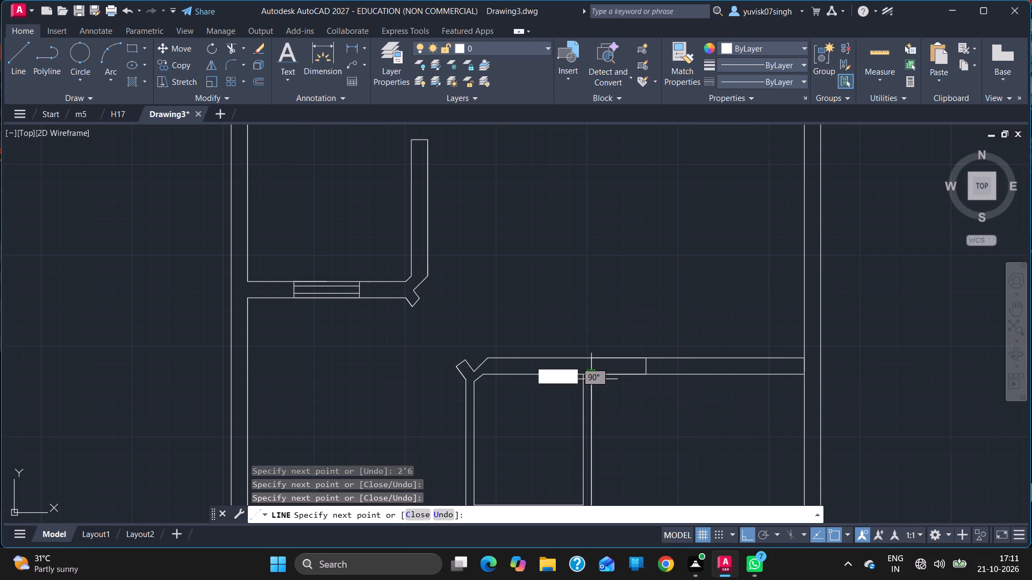
left_click_drag(592, 397, 592, 425)
type("2'6")
key("Return")
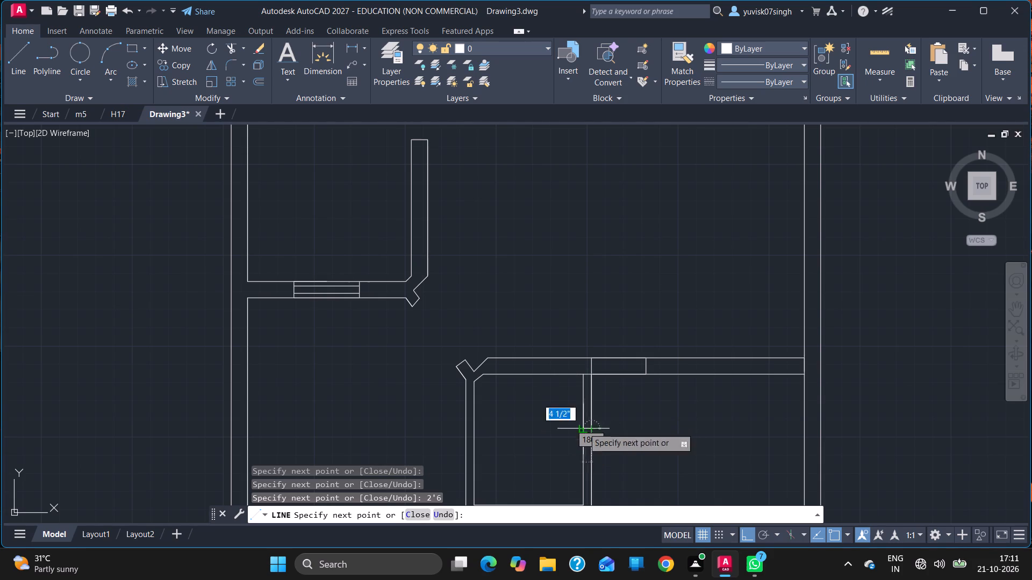
left_click(584, 431)
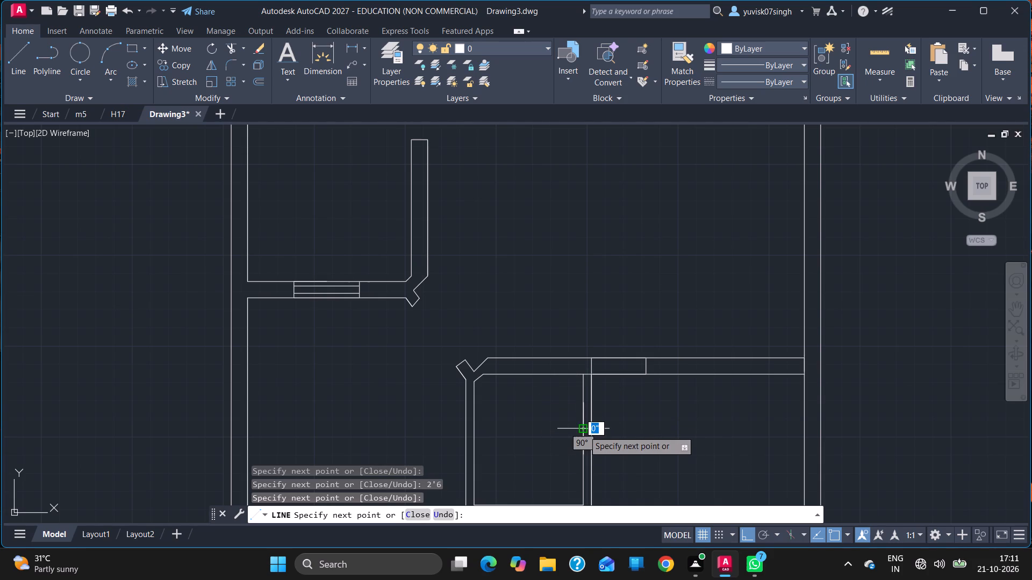
key("Escape")
Trim the wall lines between the jambs to clear both 2'-6" openings in the horizontal wall and the partition.
type("TR")
key("Return")
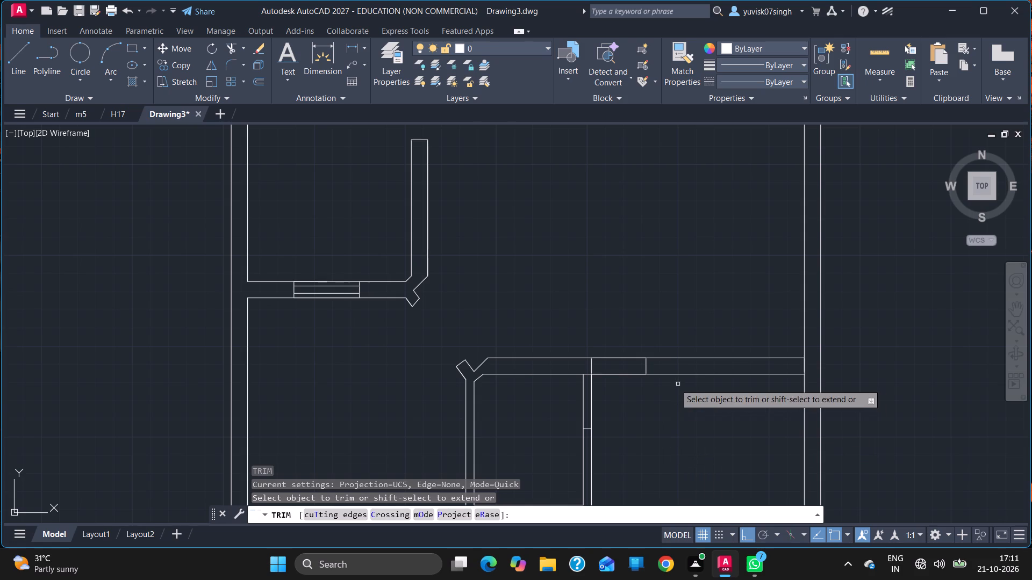
left_click_drag(613, 322, 565, 414)
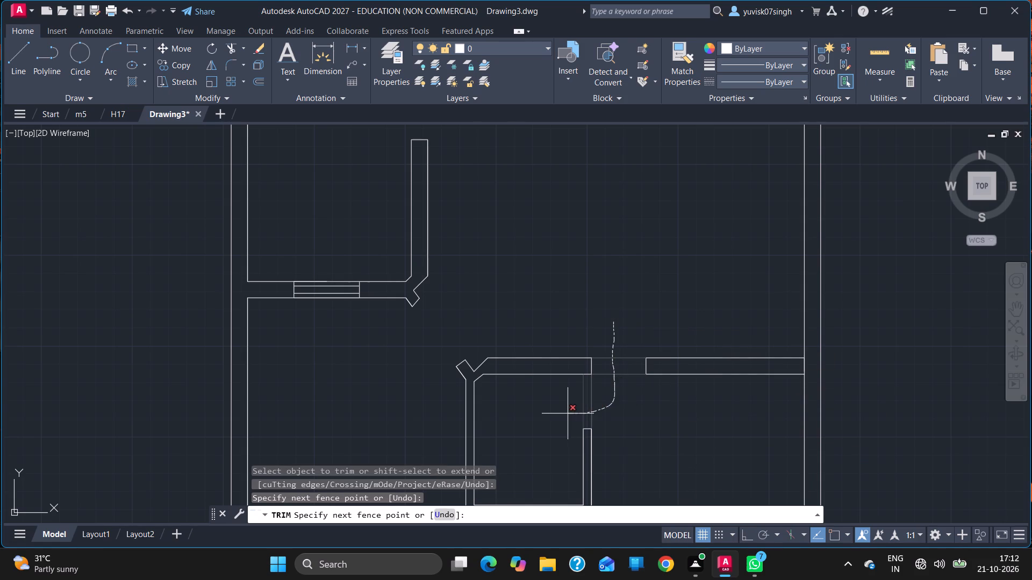
left_click_drag(565, 414, 564, 414)
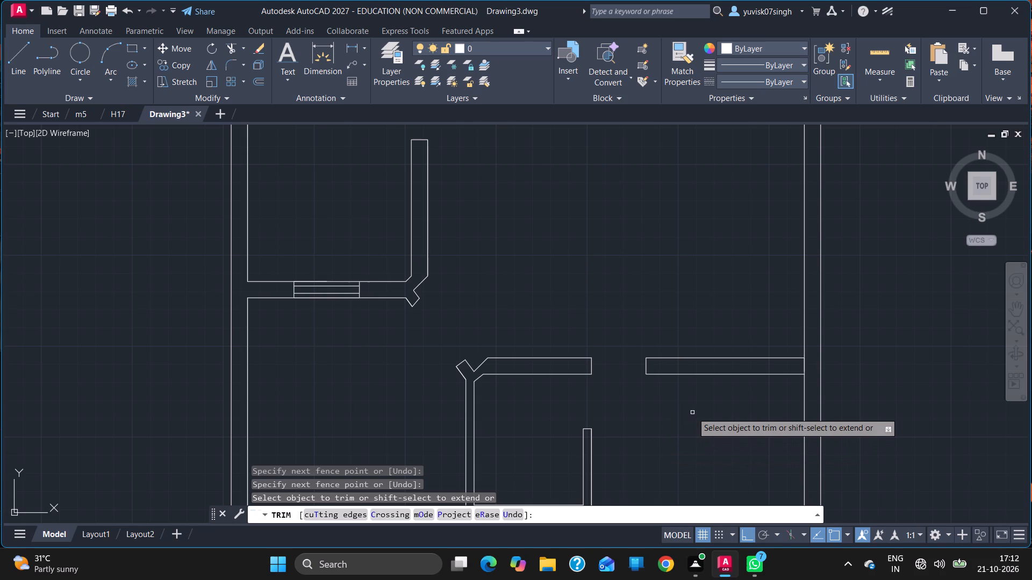
key("Escape")
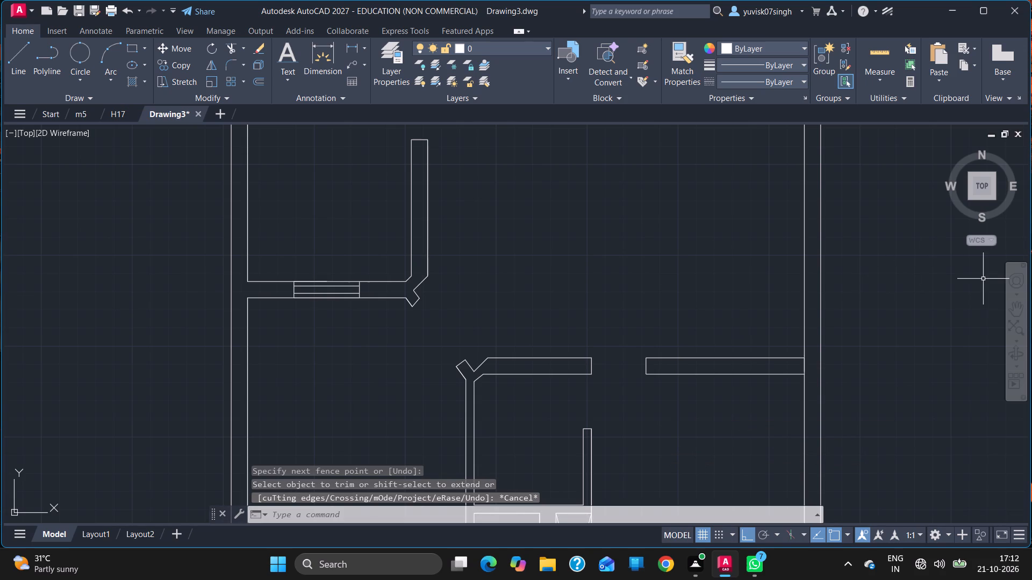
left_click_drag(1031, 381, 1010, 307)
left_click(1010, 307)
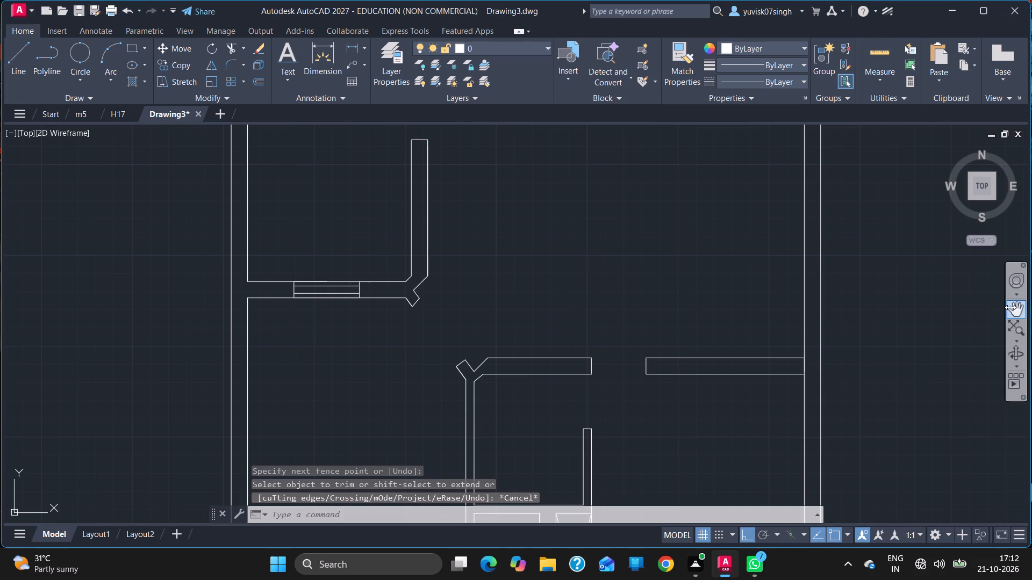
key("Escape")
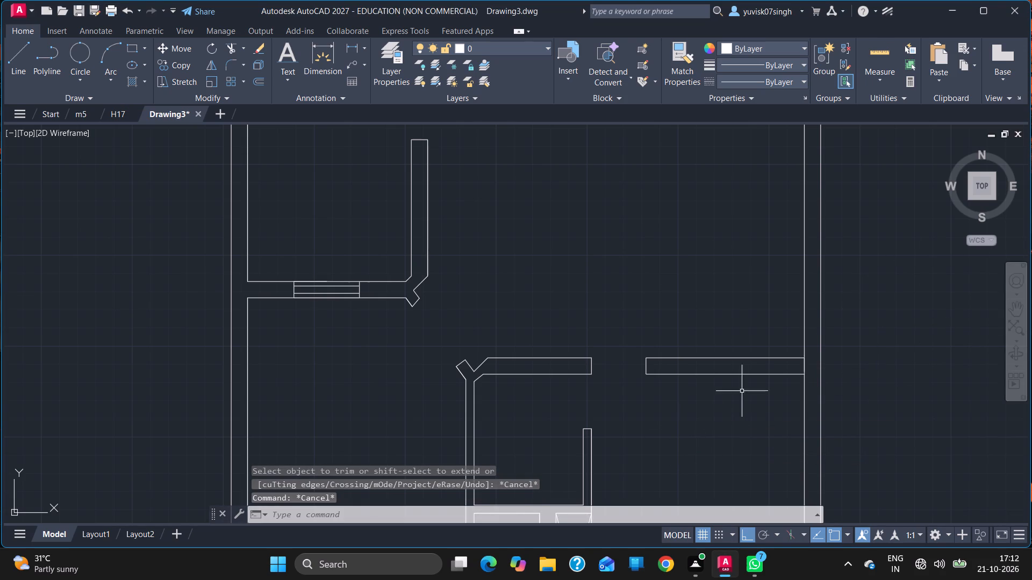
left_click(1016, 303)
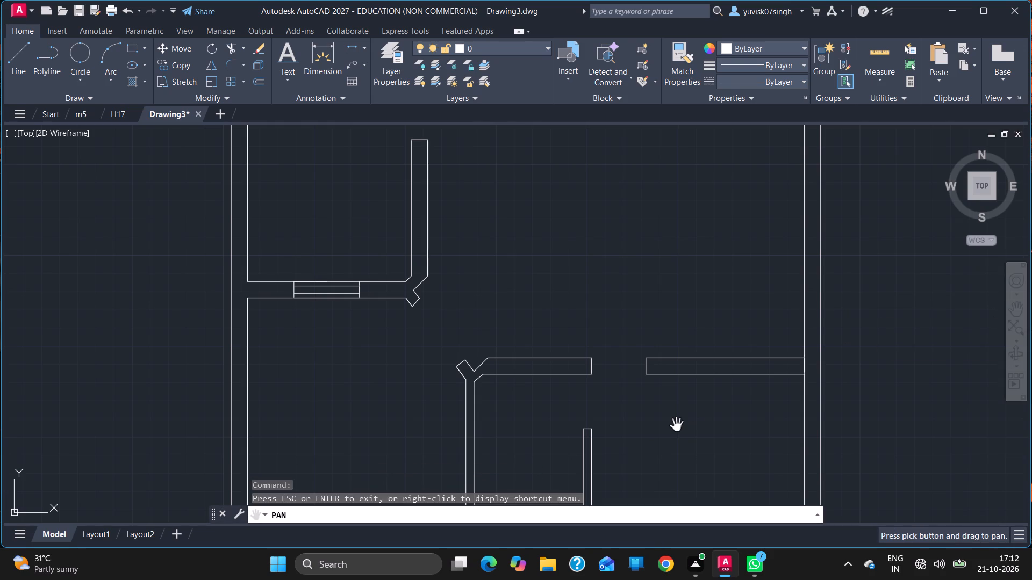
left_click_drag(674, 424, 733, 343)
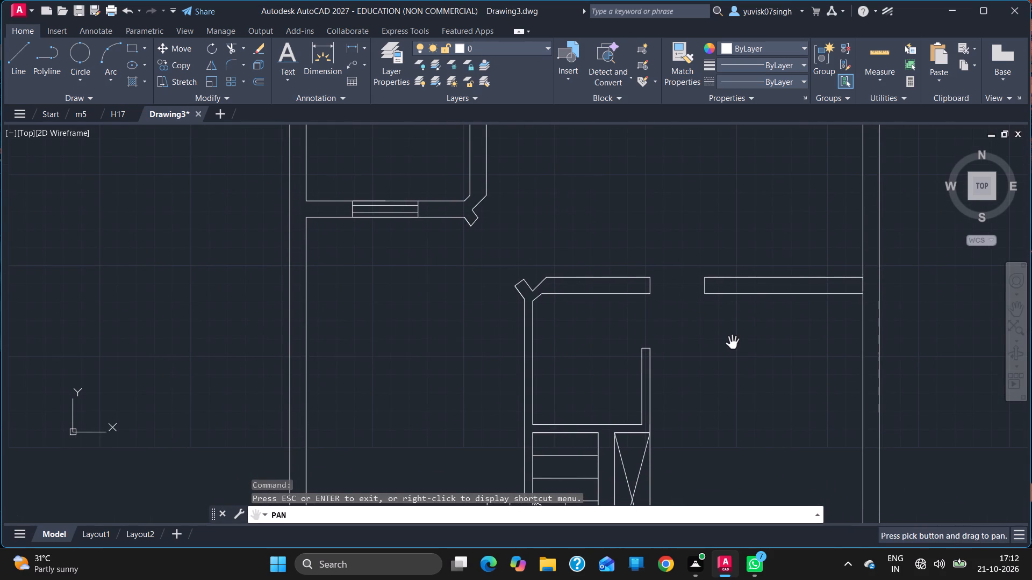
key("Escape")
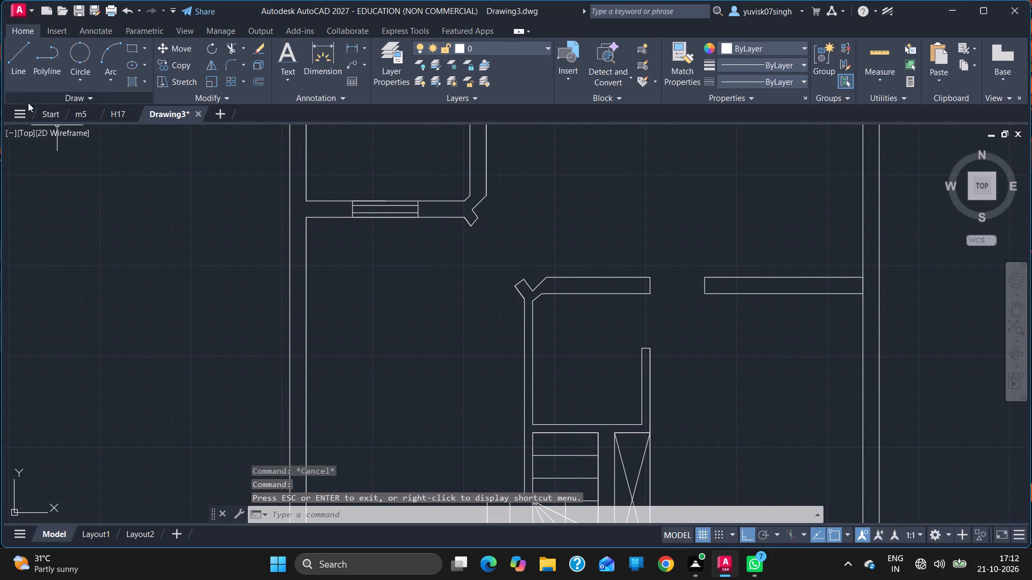
Outline a 3'-0" opening in the vertical wall above the staircase, centred on the room side's midpoint with 1'-6" to the upper jamb.
left_click(11, 72)
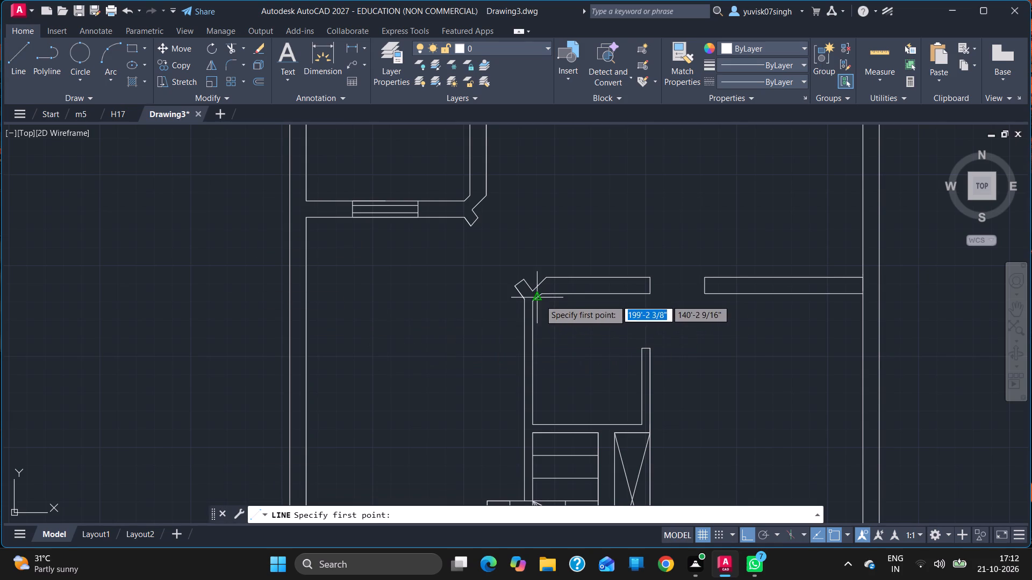
left_click_drag(532, 305, 548, 446)
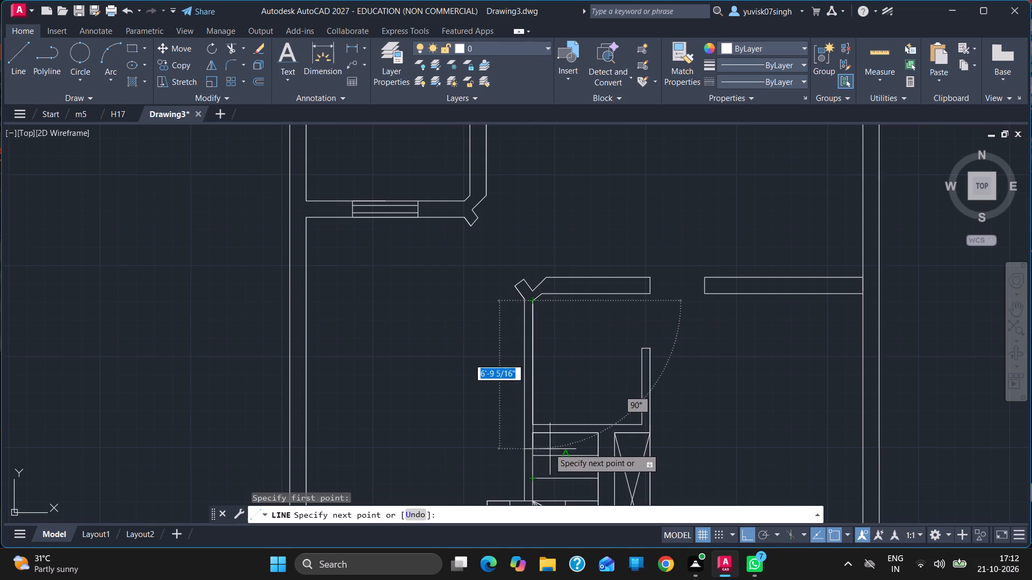
left_click_drag(548, 446, 531, 424)
left_click_drag(531, 424, 535, 358)
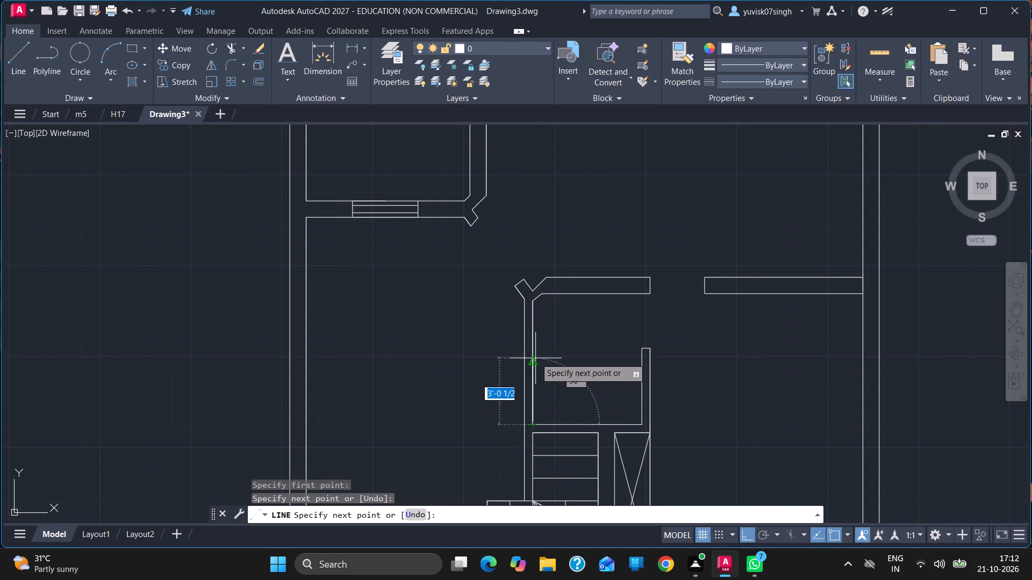
left_click_drag(535, 358, 536, 360)
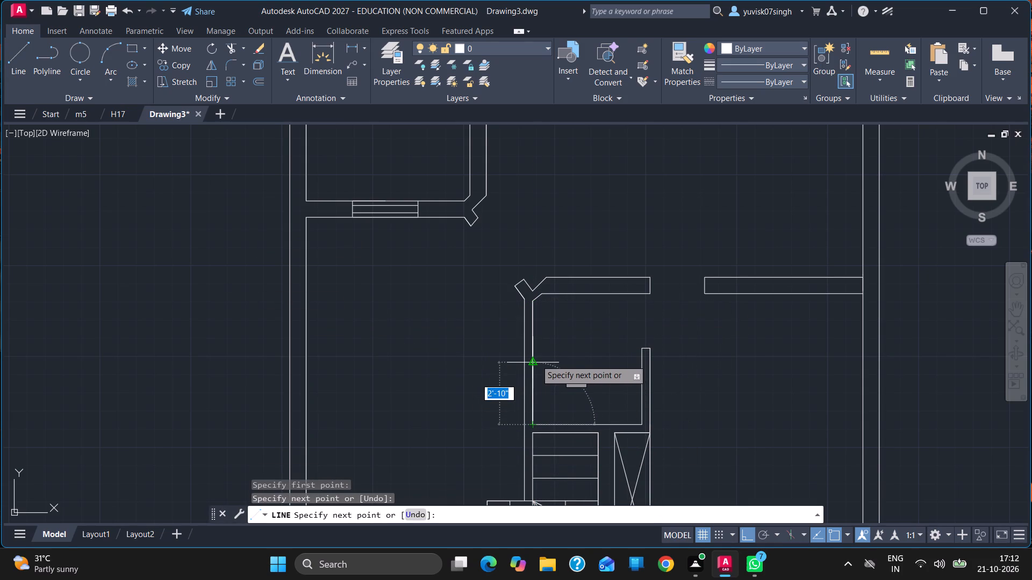
left_click(536, 360)
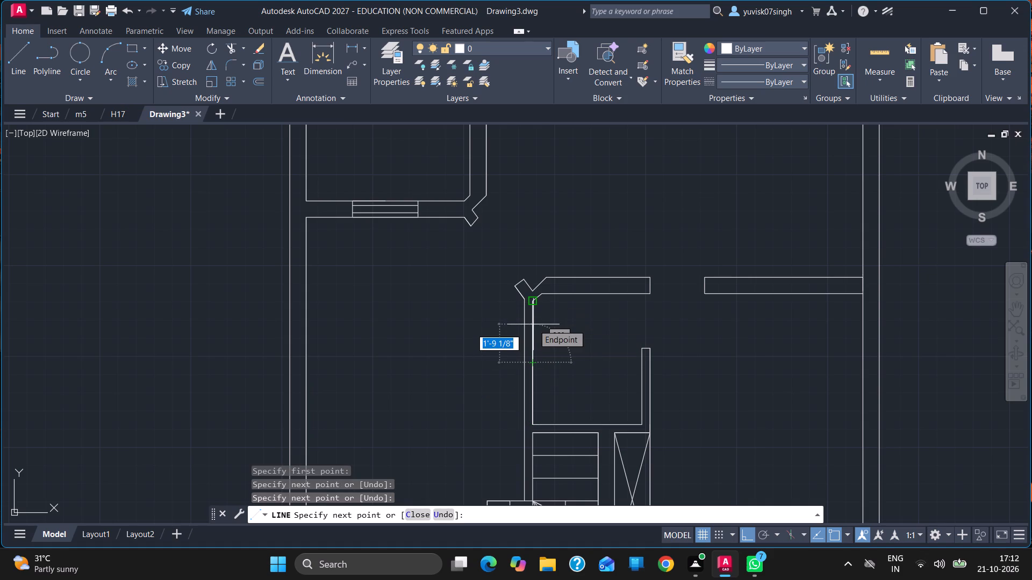
key("1")
type("'6")
key("Return")
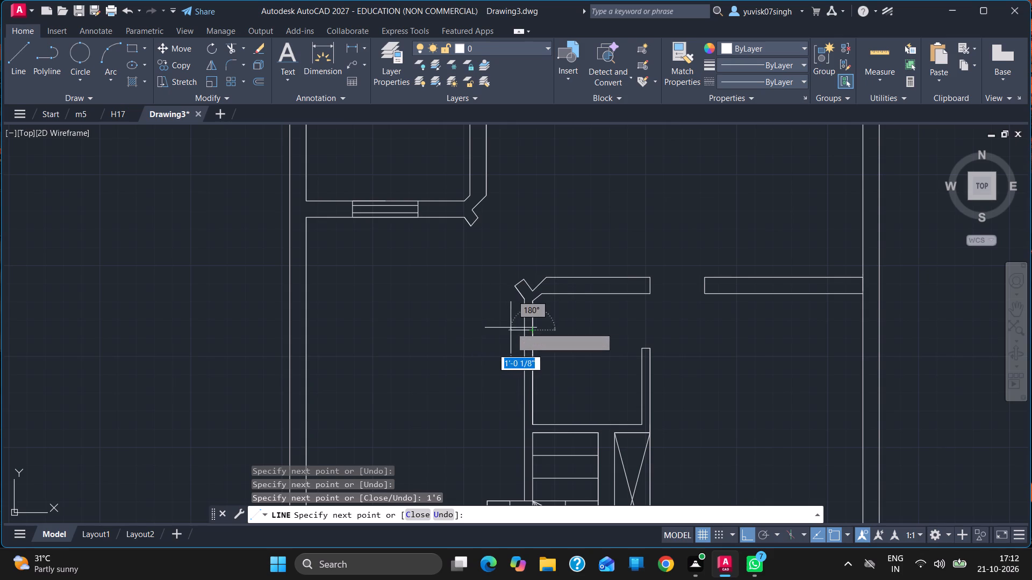
left_click_drag(522, 334, 521, 396)
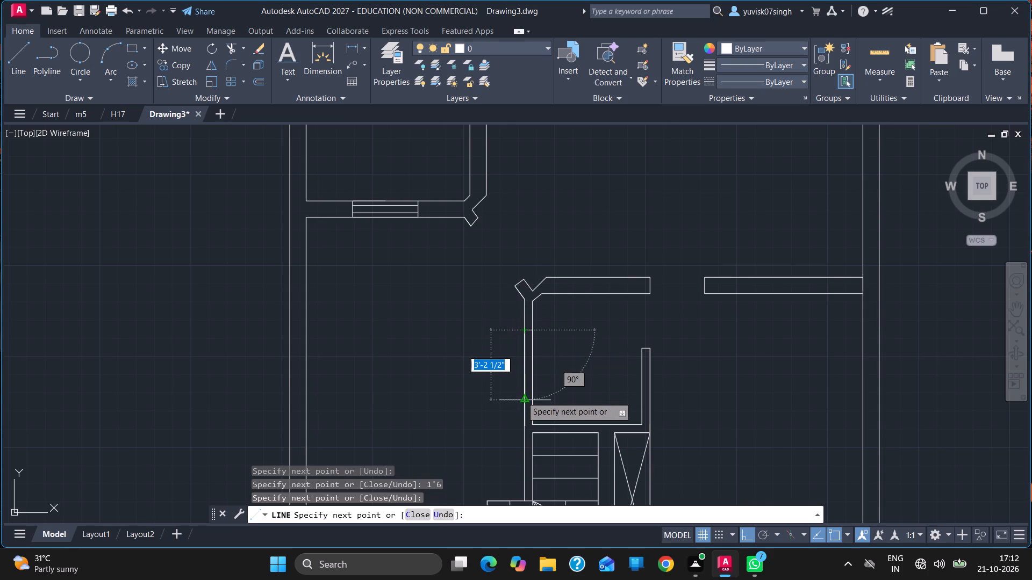
type("3'")
key("Return")
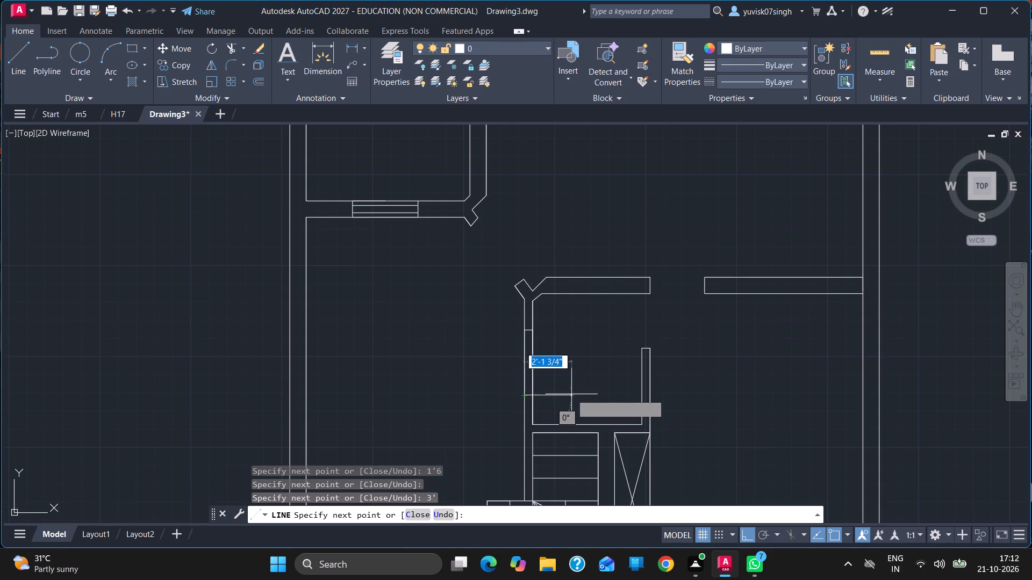
left_click(533, 395)
key("Escape")
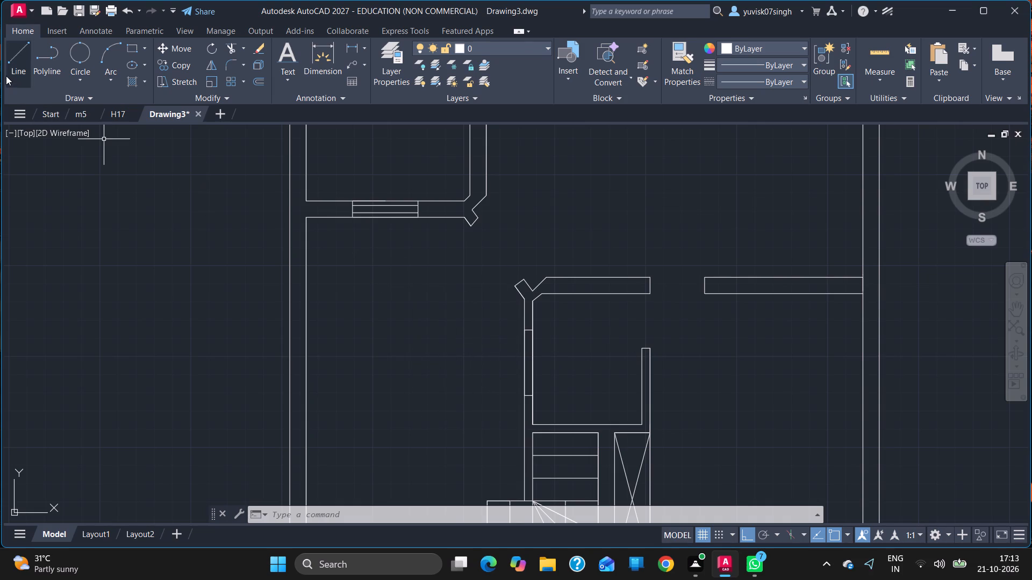
Hatch the 3'-0" opening outline in the vertical wall with the NET pattern.
type("HAR")
key("BackSpace")
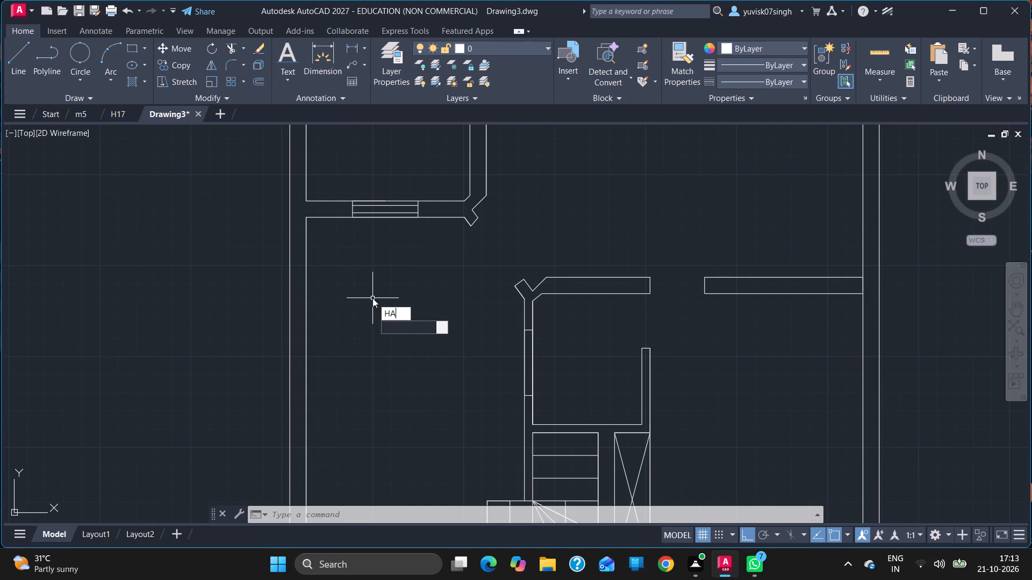
key("t")
key("Return")
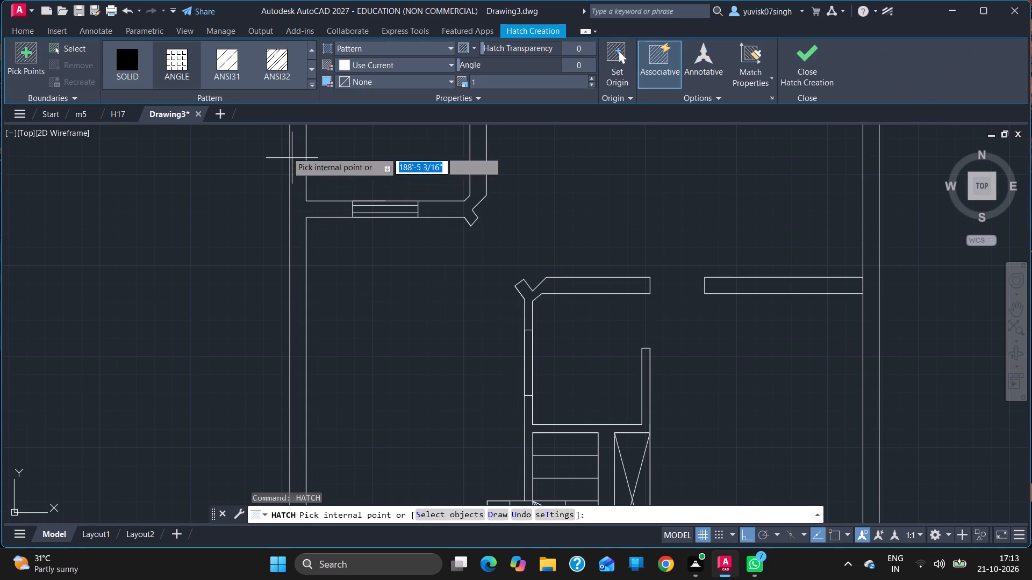
left_click(309, 76)
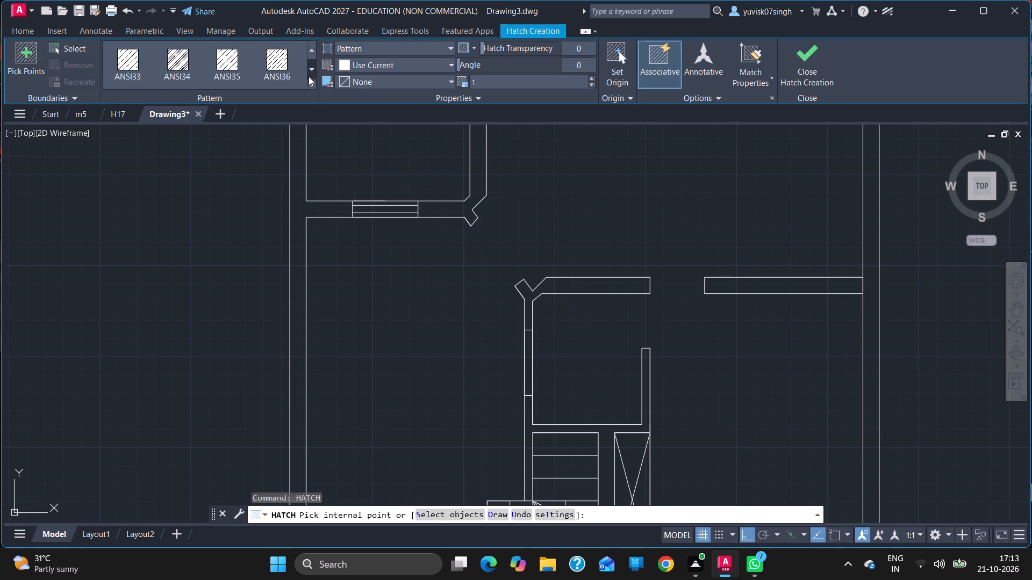
left_click(309, 76)
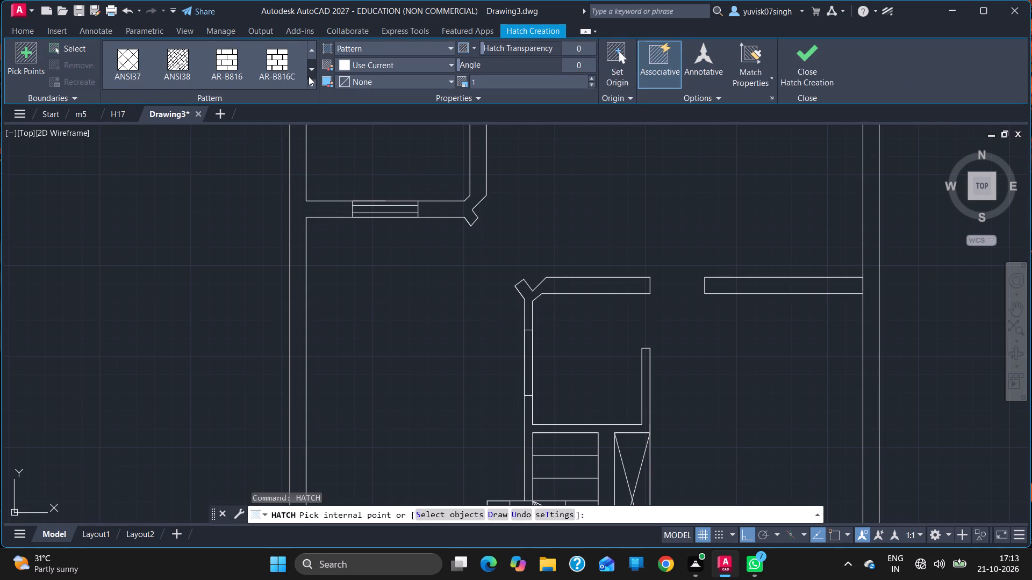
left_click(309, 76)
left_click(309, 76)
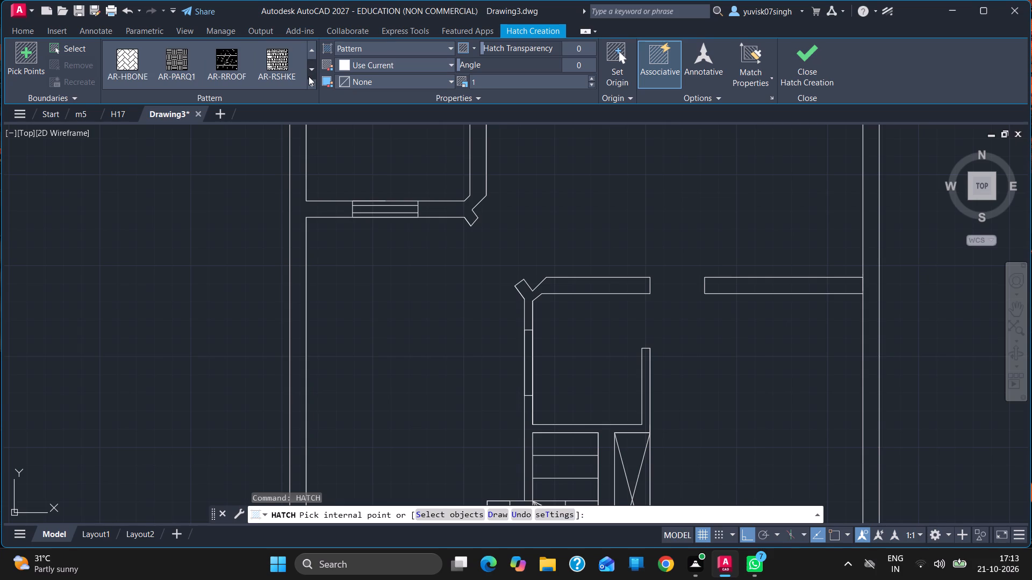
left_click(309, 76)
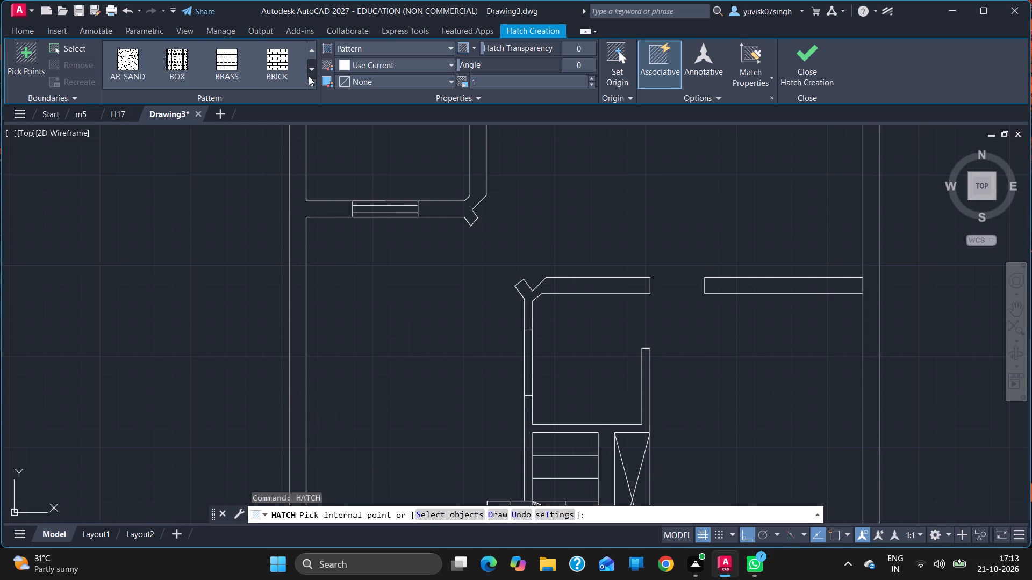
left_click(309, 76)
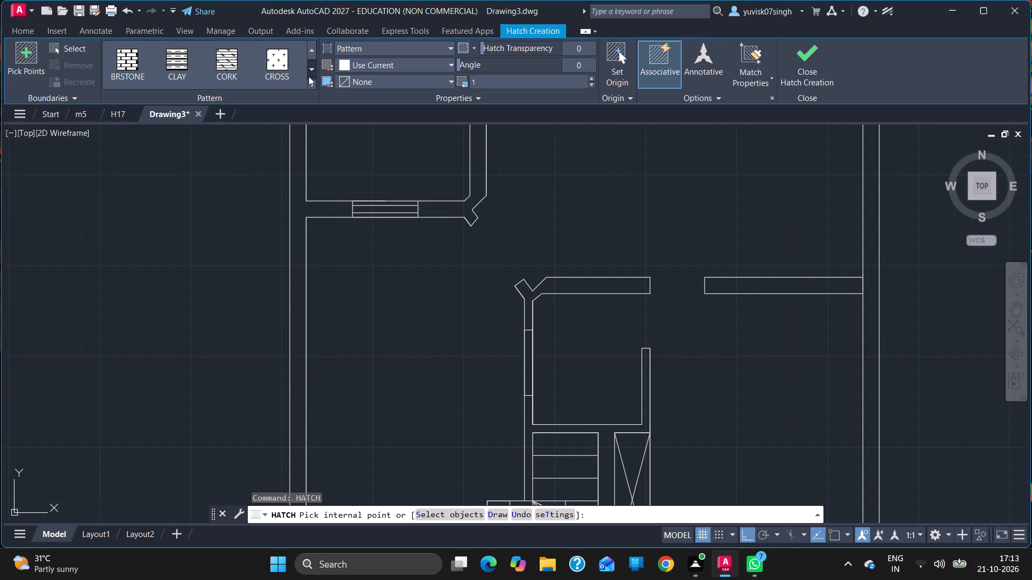
left_click(309, 76)
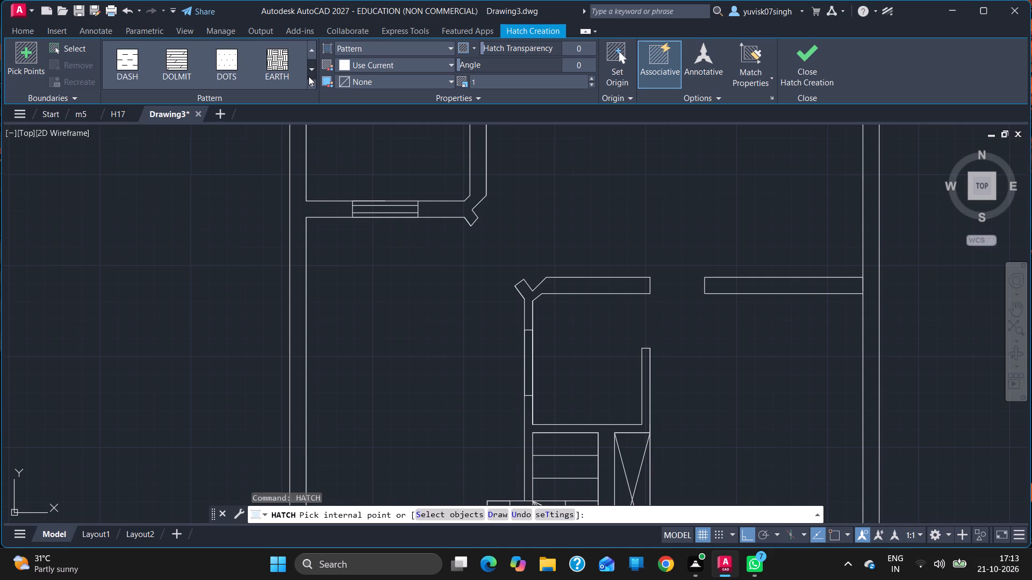
left_click(309, 76)
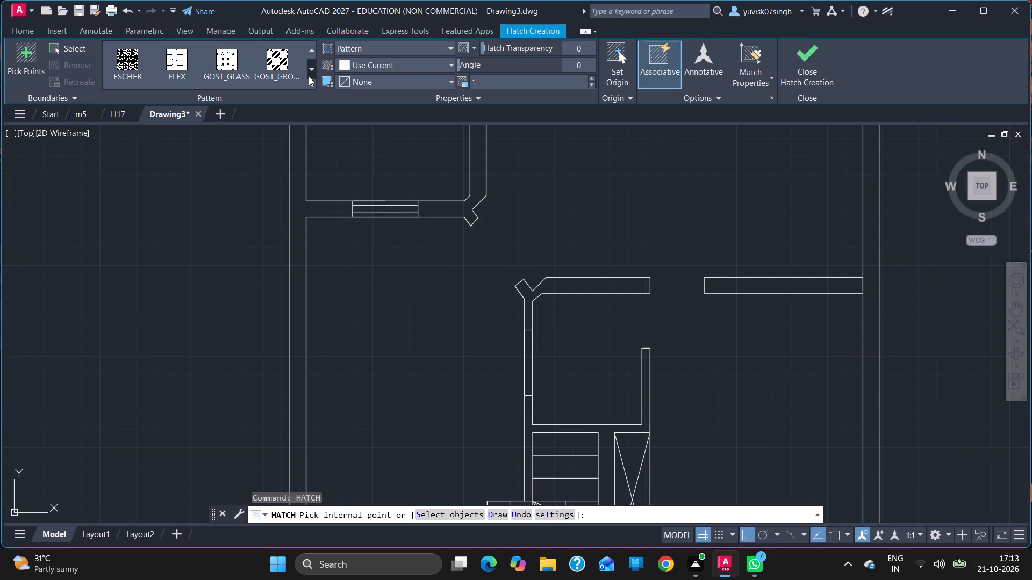
left_click(309, 76)
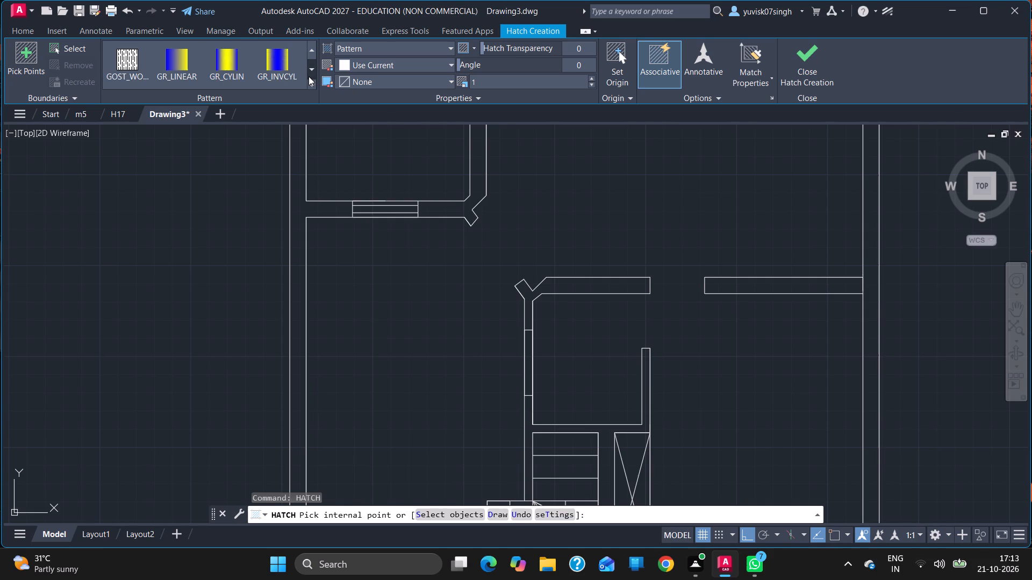
left_click(309, 76)
left_click(309, 76)
left_click(309, 76)
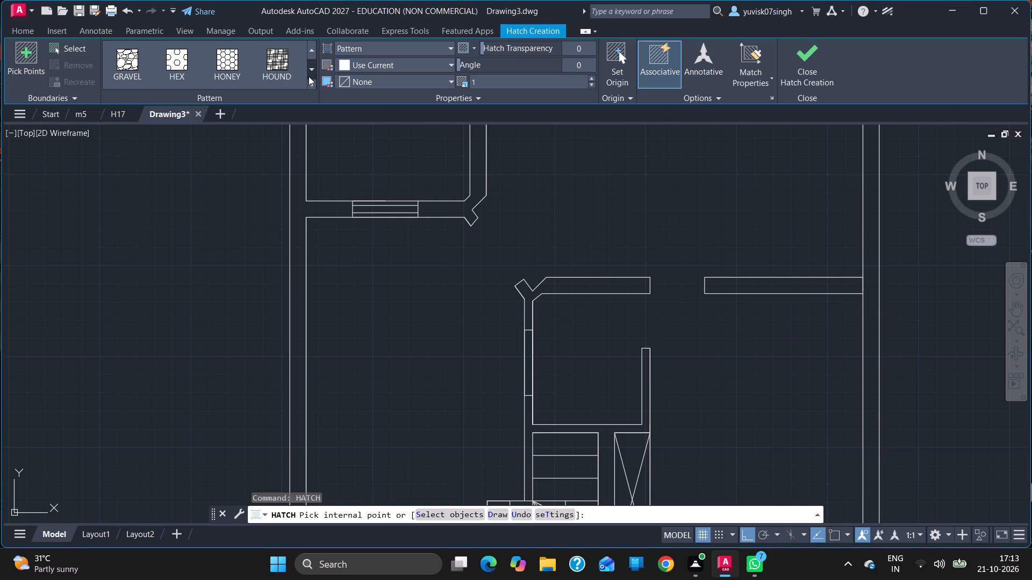
left_click(309, 76)
left_click(309, 76)
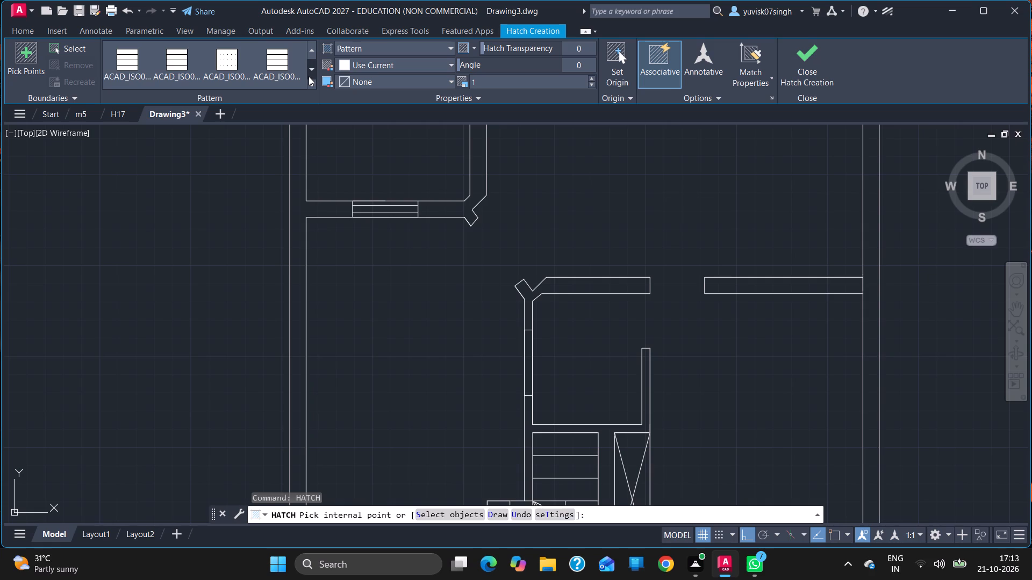
left_click(309, 76)
triple_click(309, 76)
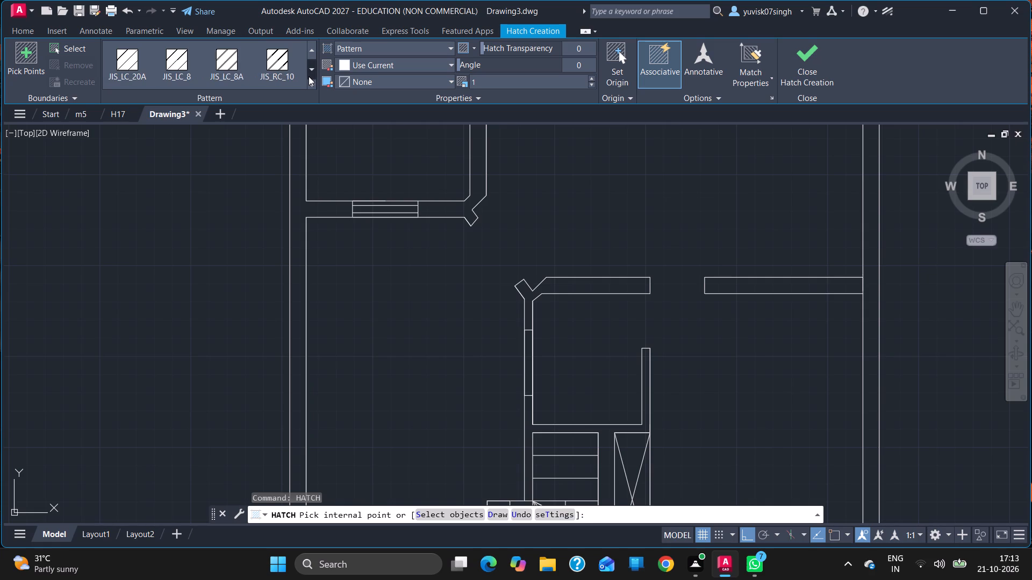
left_click(309, 76)
left_click(309, 76)
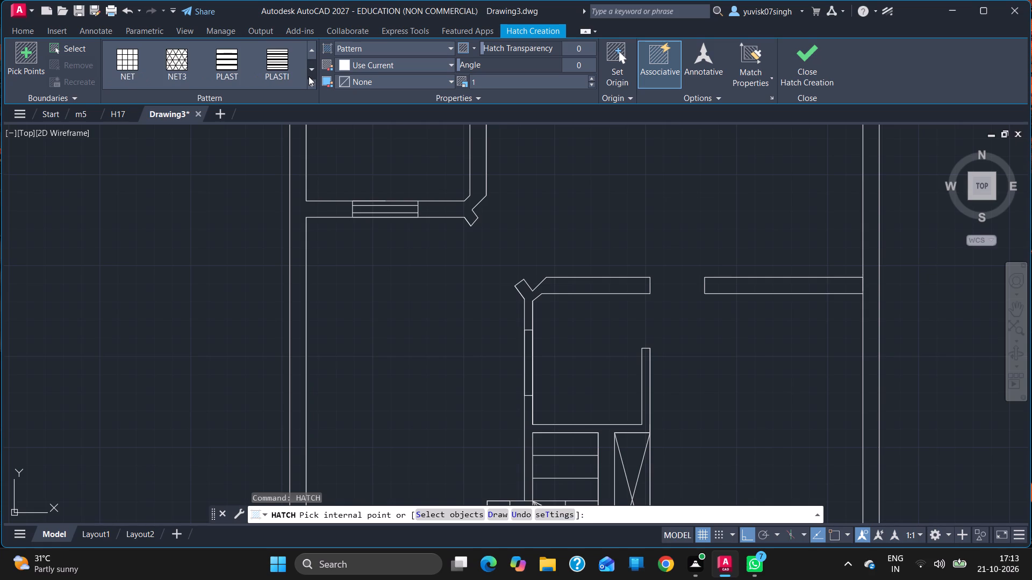
left_click(309, 76)
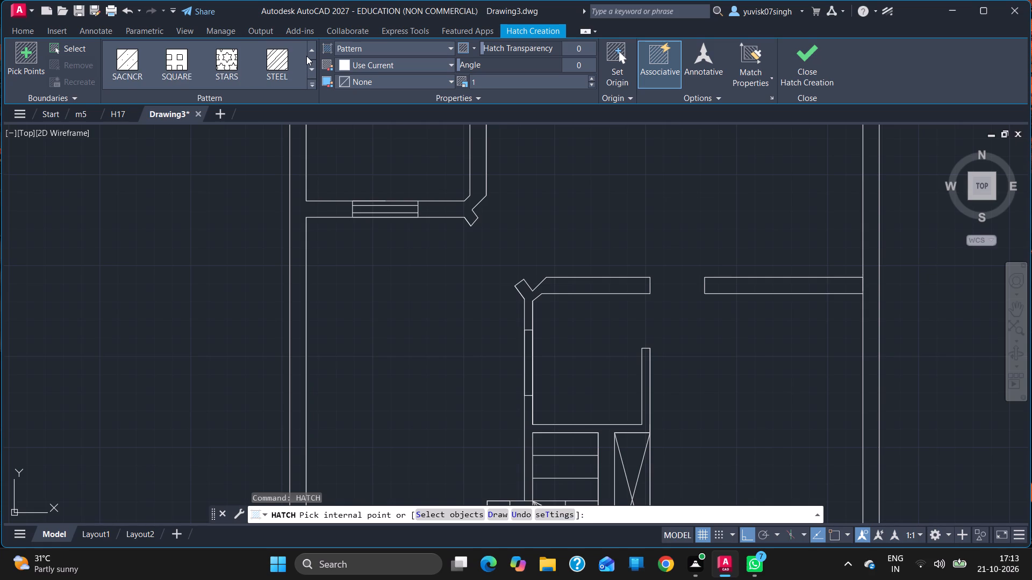
left_click(306, 56)
left_click(311, 51)
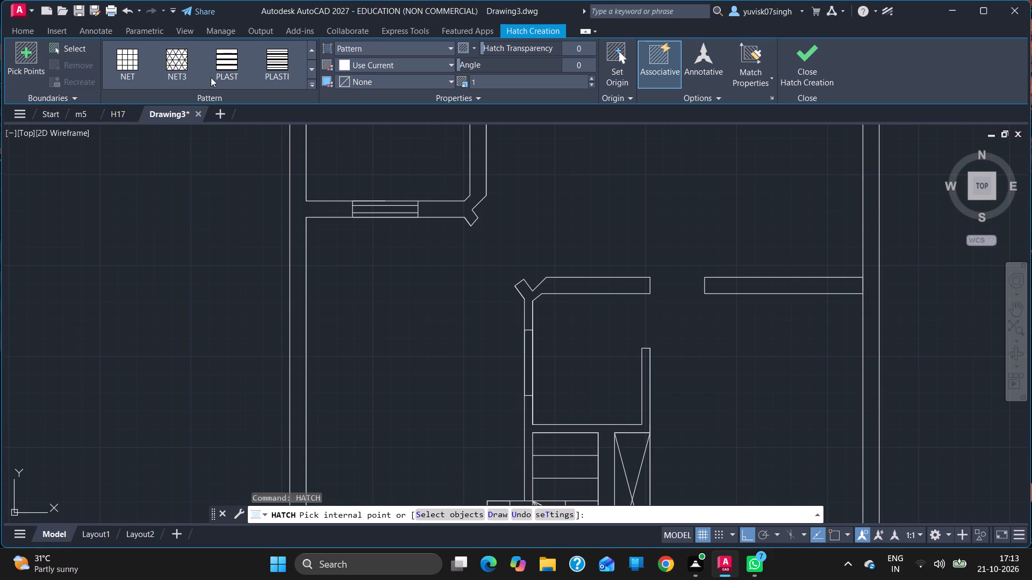
left_click(127, 66)
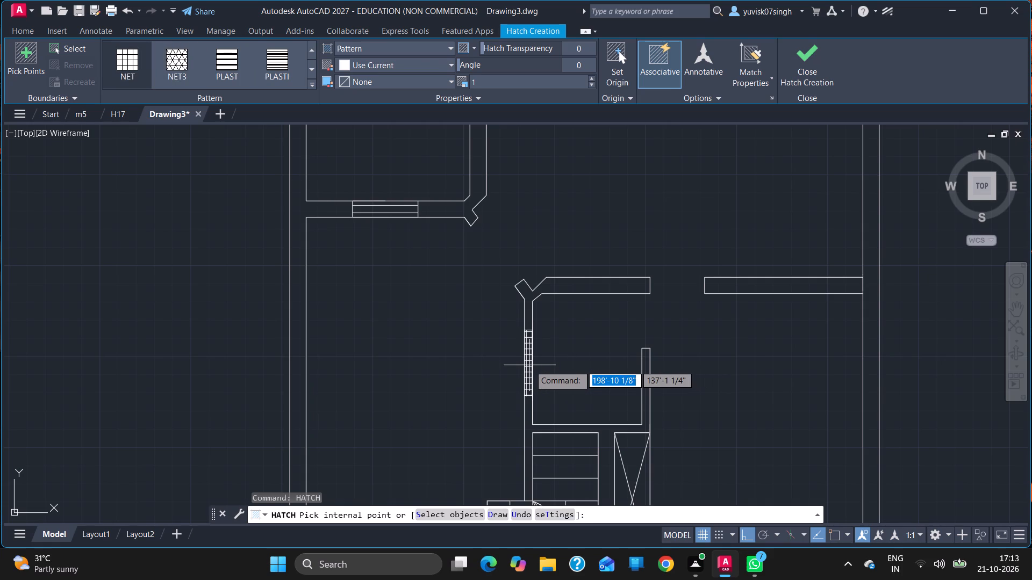
left_click(529, 365)
key("Escape")
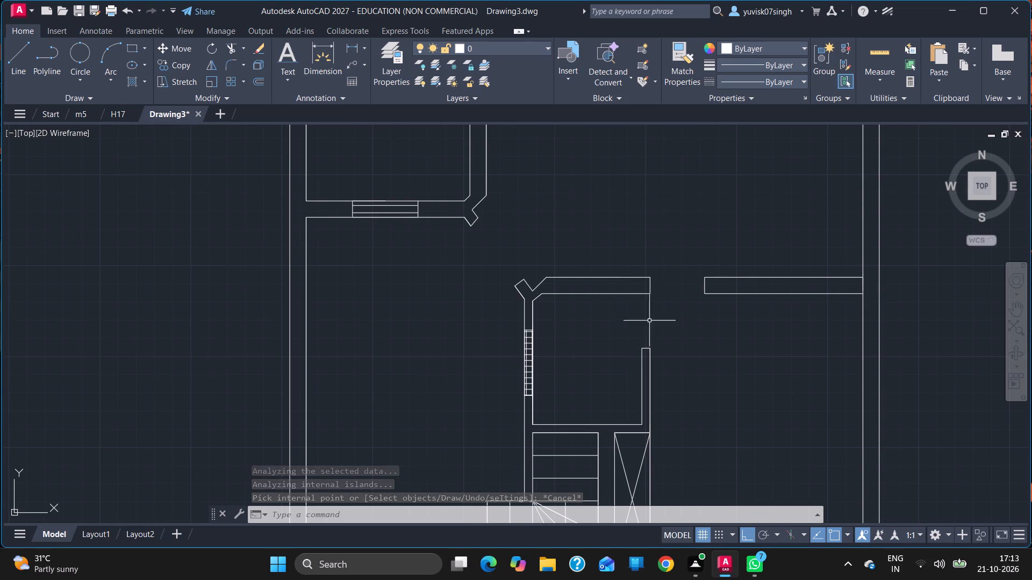
Draw a diagonal line from the outer corner atop the hatched wall to the lower corner of the upper room's window wall.
left_click(23, 73)
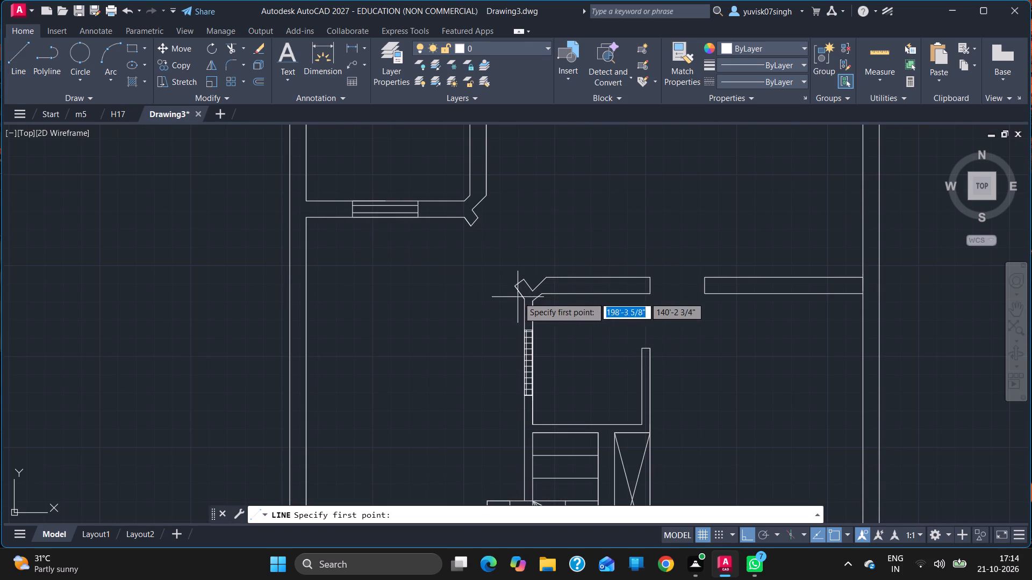
left_click_drag(525, 298, 463, 220)
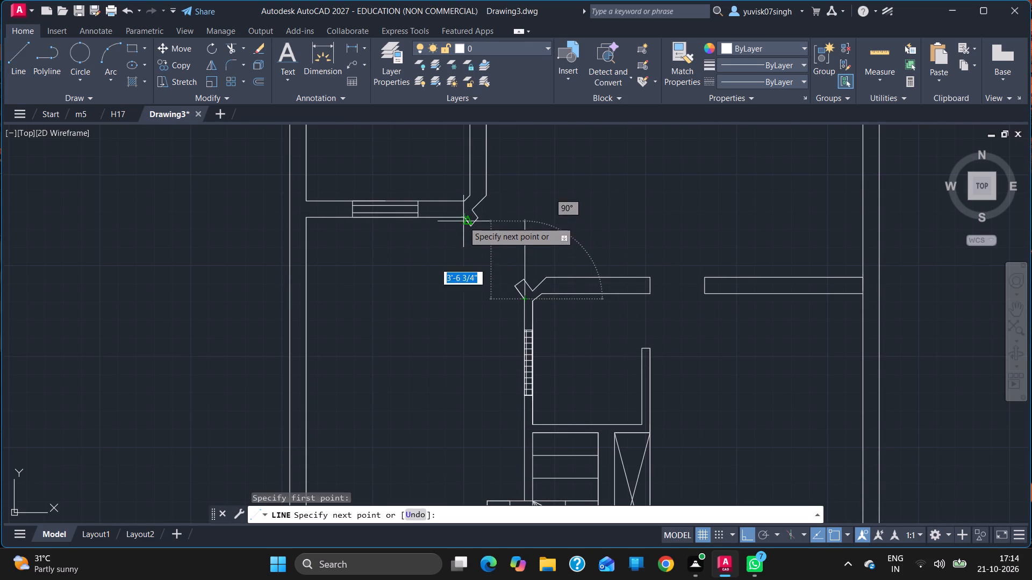
left_click_drag(463, 220, 463, 218)
left_click(463, 218)
key("Escape")
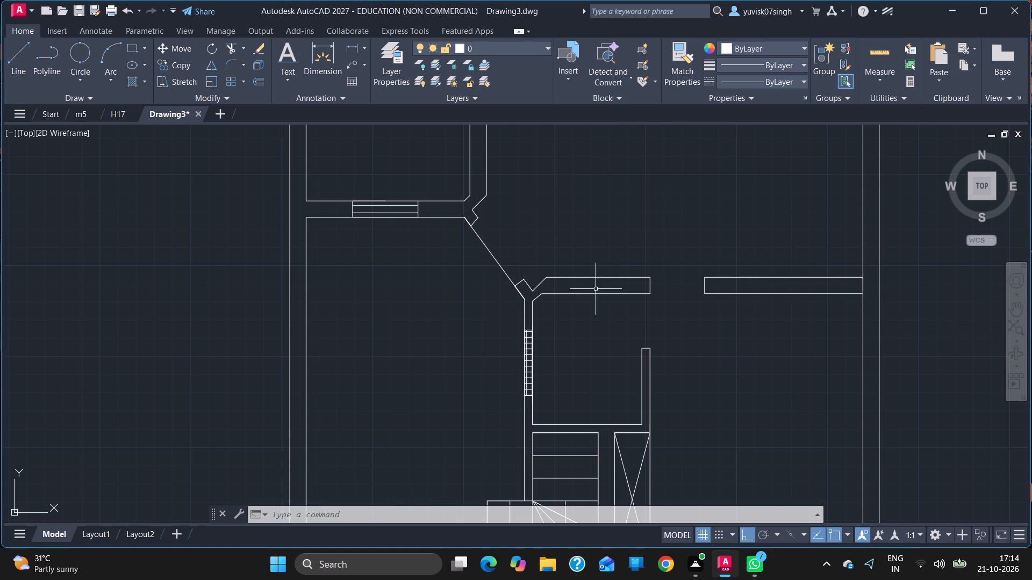
key("Escape")
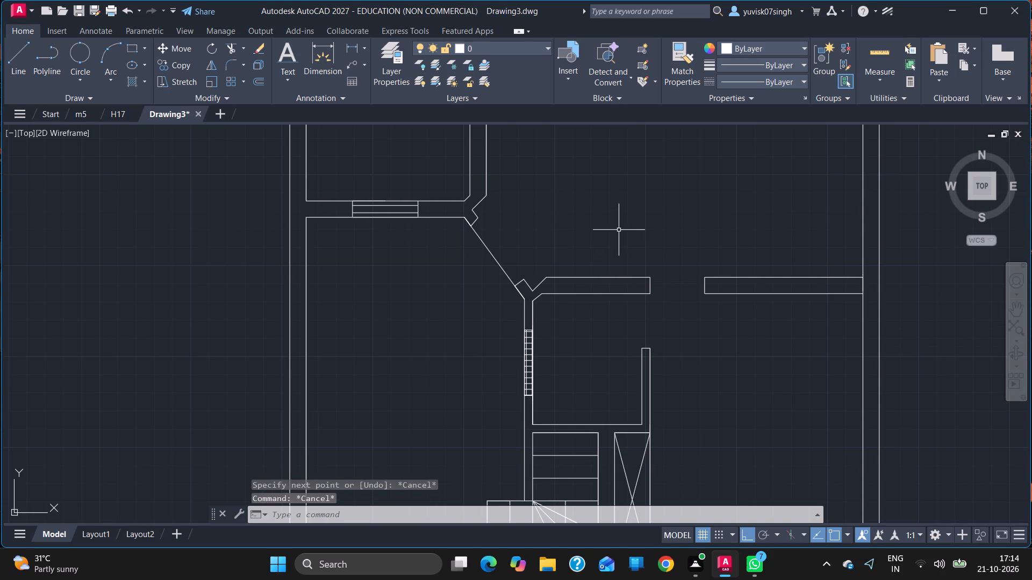
Trim the east exterior wall's inner line between the horizontal wall's two faces to open up their junction.
type("TR")
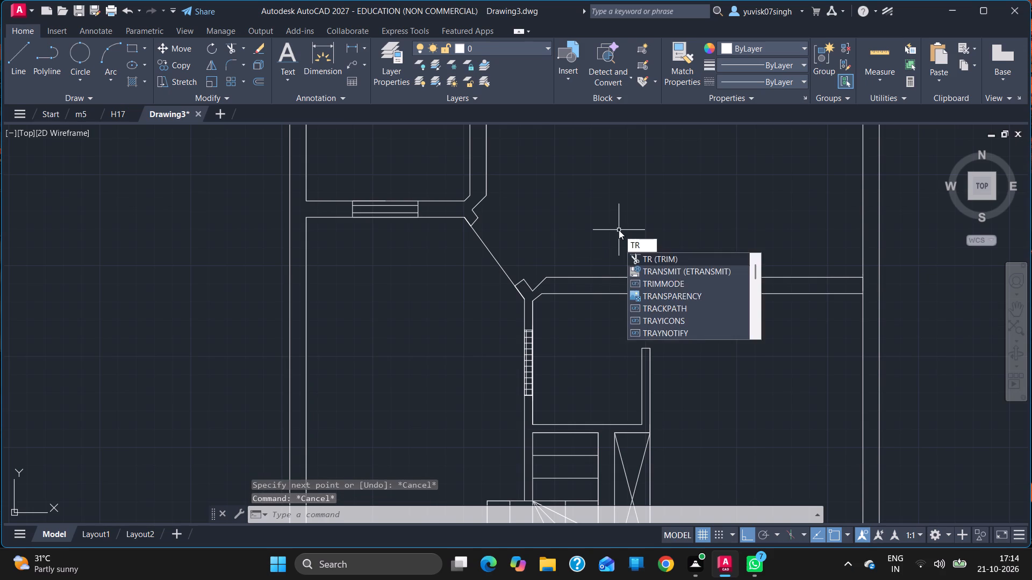
key("Return")
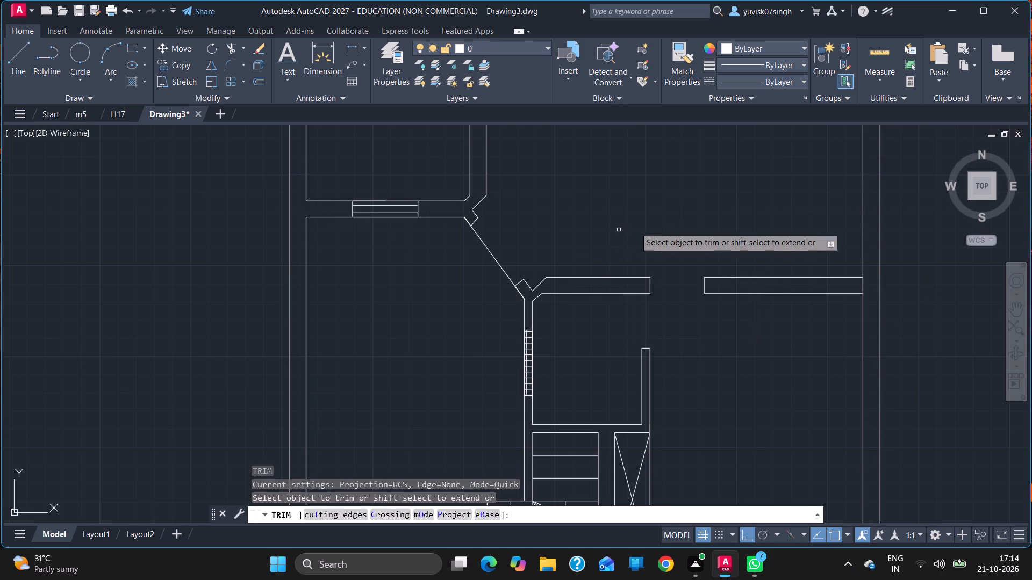
left_click_drag(867, 286, 852, 286)
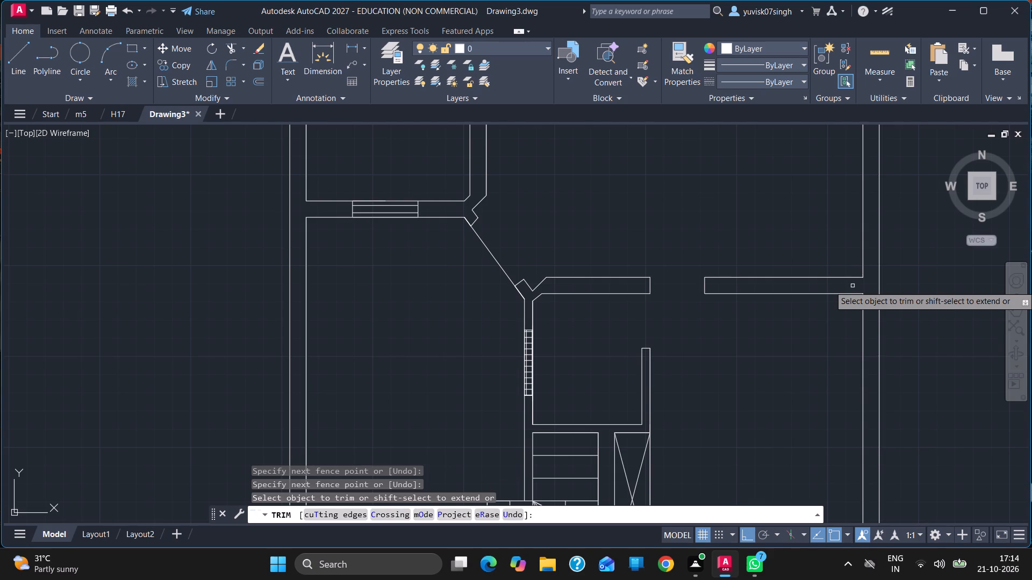
key("Escape")
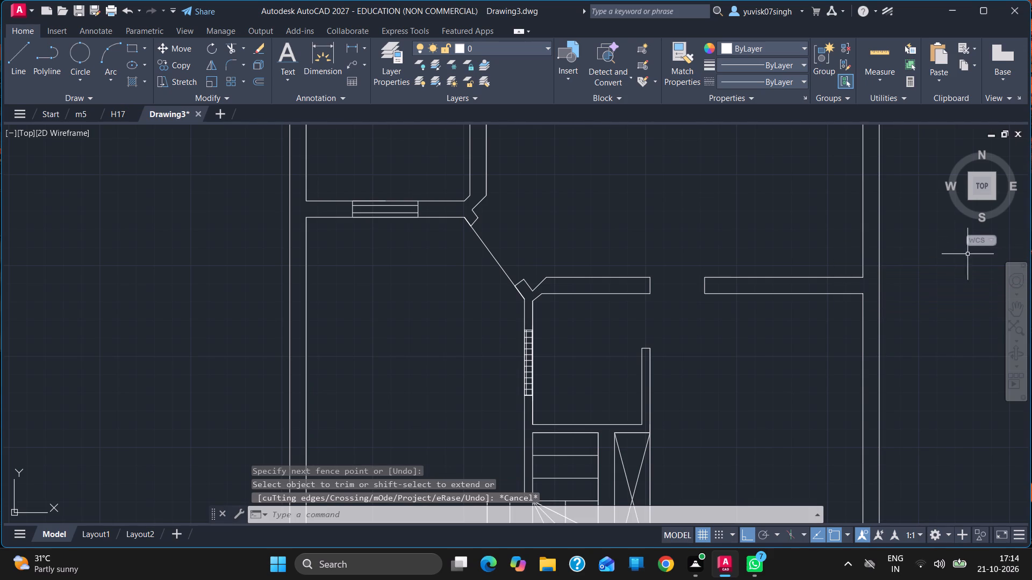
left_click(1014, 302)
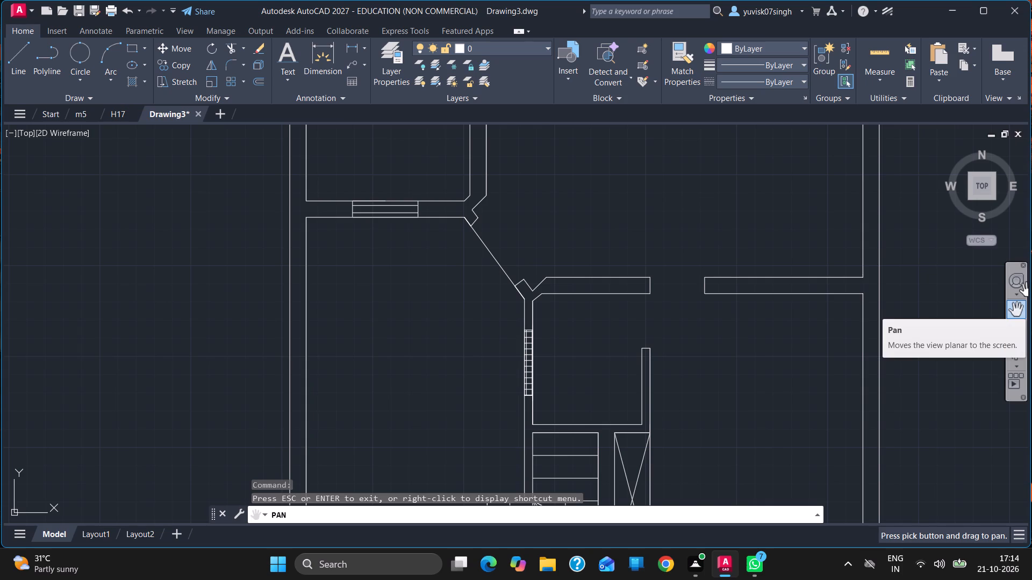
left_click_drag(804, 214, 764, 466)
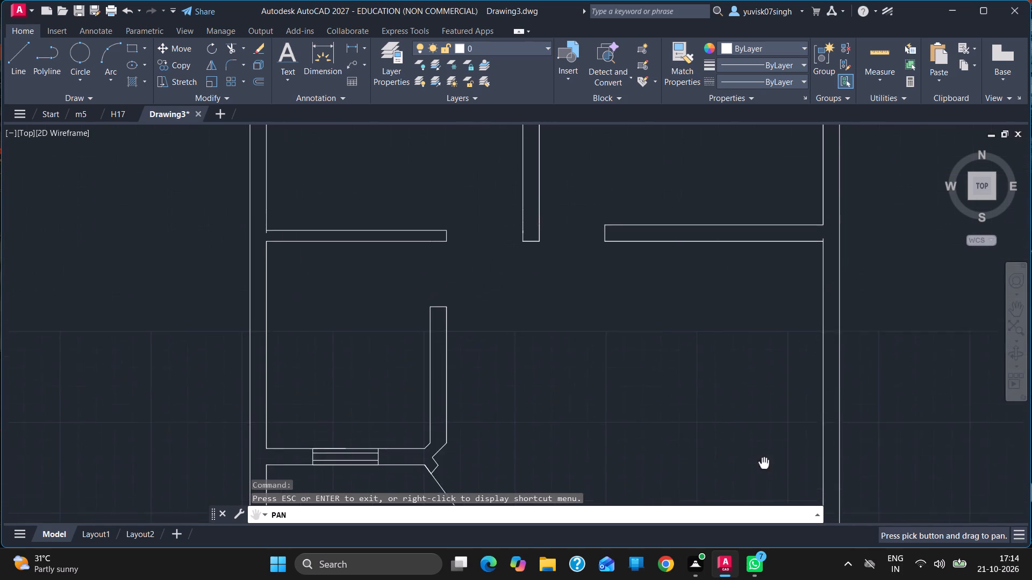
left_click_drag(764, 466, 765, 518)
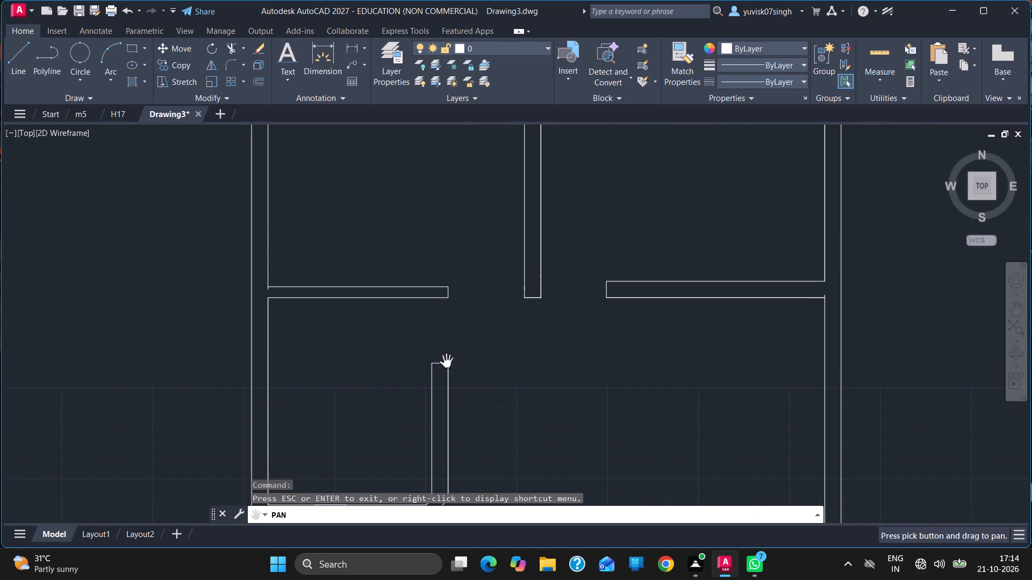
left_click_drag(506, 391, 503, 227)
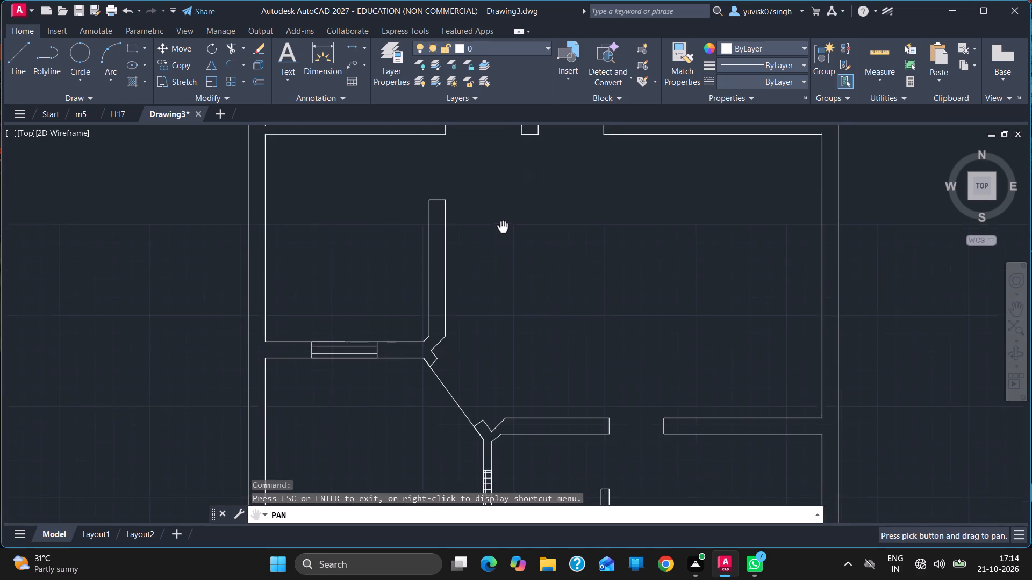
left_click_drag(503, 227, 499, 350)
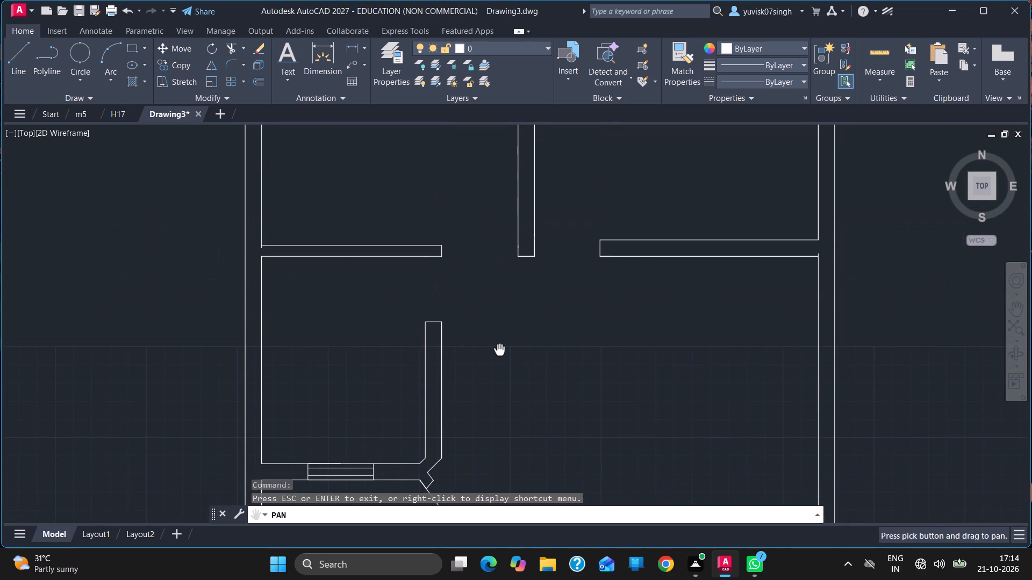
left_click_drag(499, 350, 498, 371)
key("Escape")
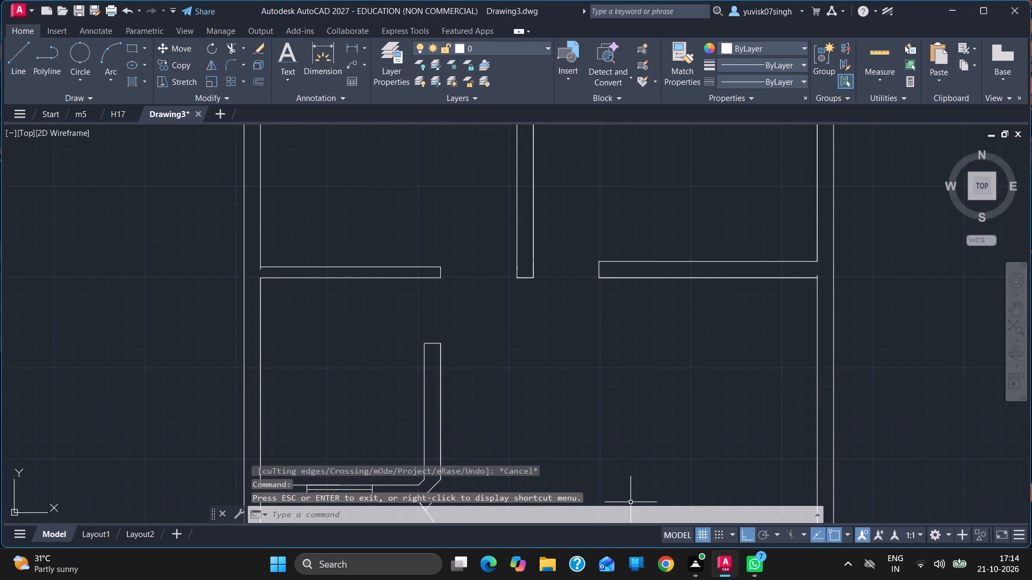
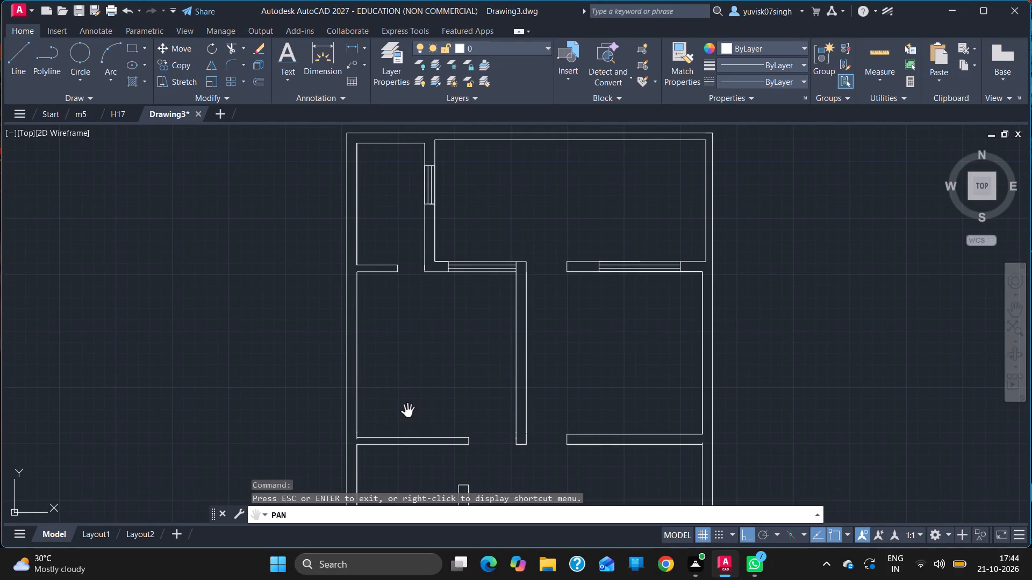
Draw a 6" thick return wall extending 2'-6" up from the free end of the west room's lower horizontal wall.
left_click_drag(409, 413, 413, 379)
scroll(413, 379, "up", 1, "ctrl")
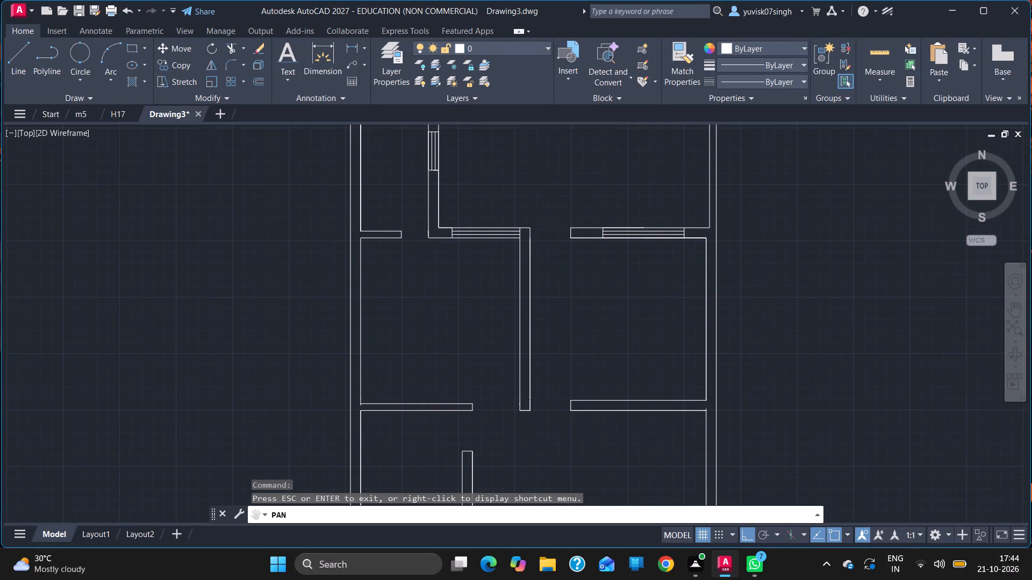
left_click_drag(413, 379, 433, 294)
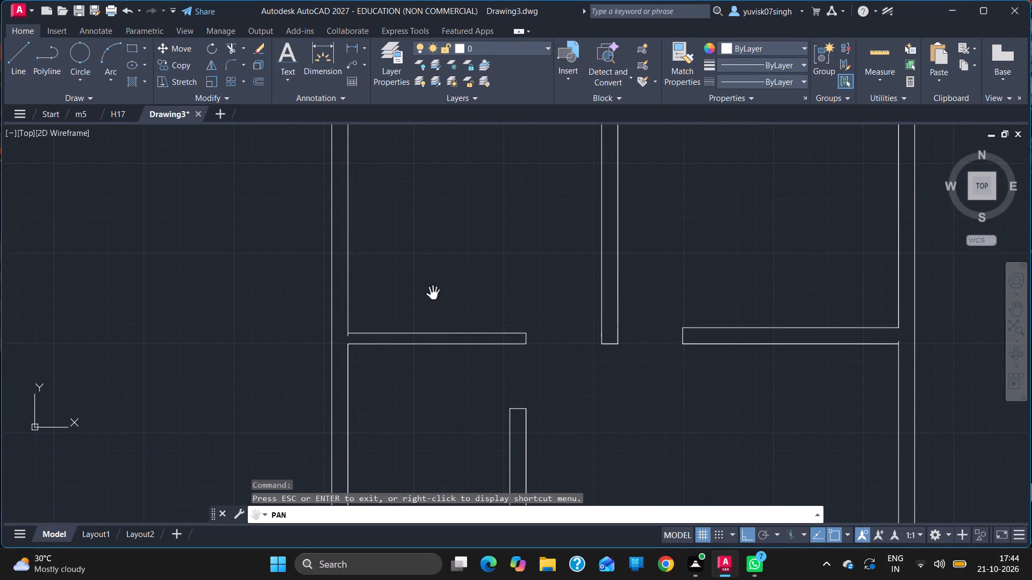
key("Escape")
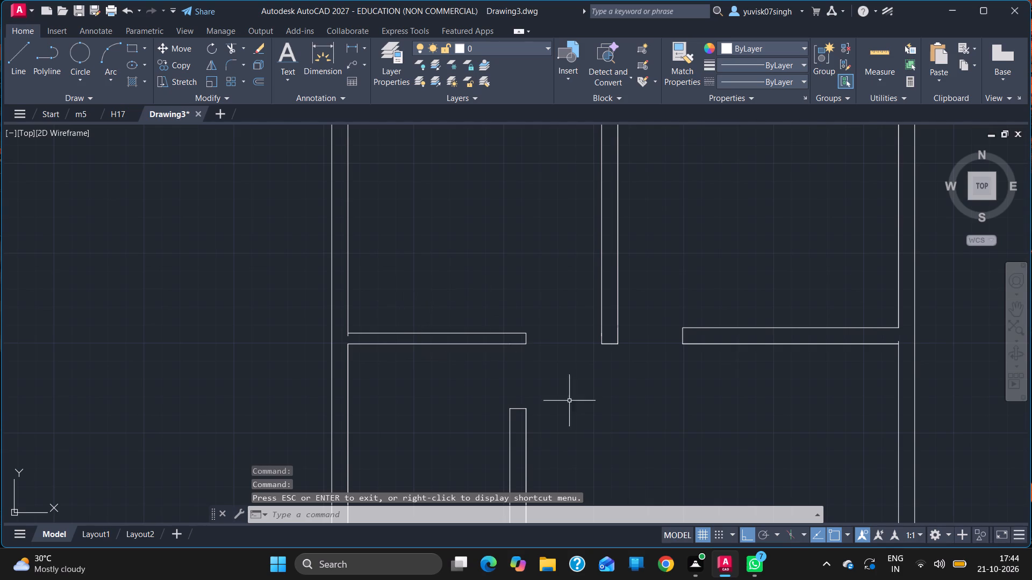
left_click(18, 53)
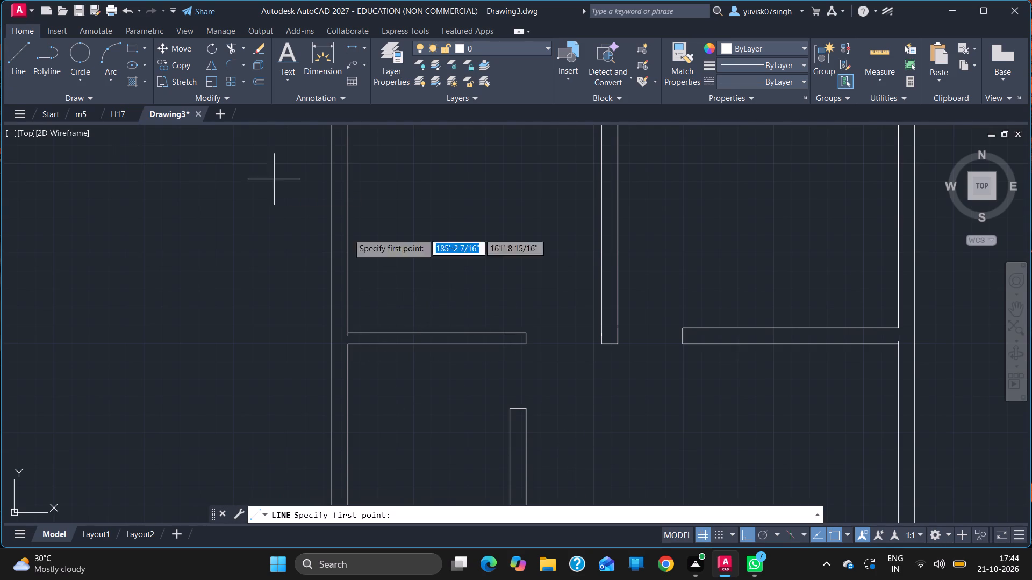
left_click_drag(525, 332, 520, 280)
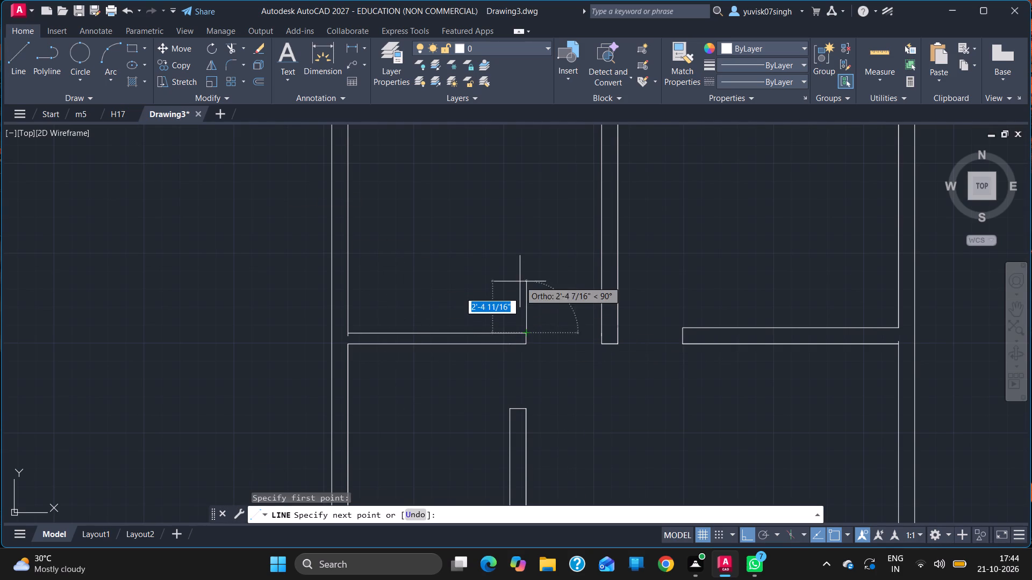
left_click_drag(520, 280, 520, 278)
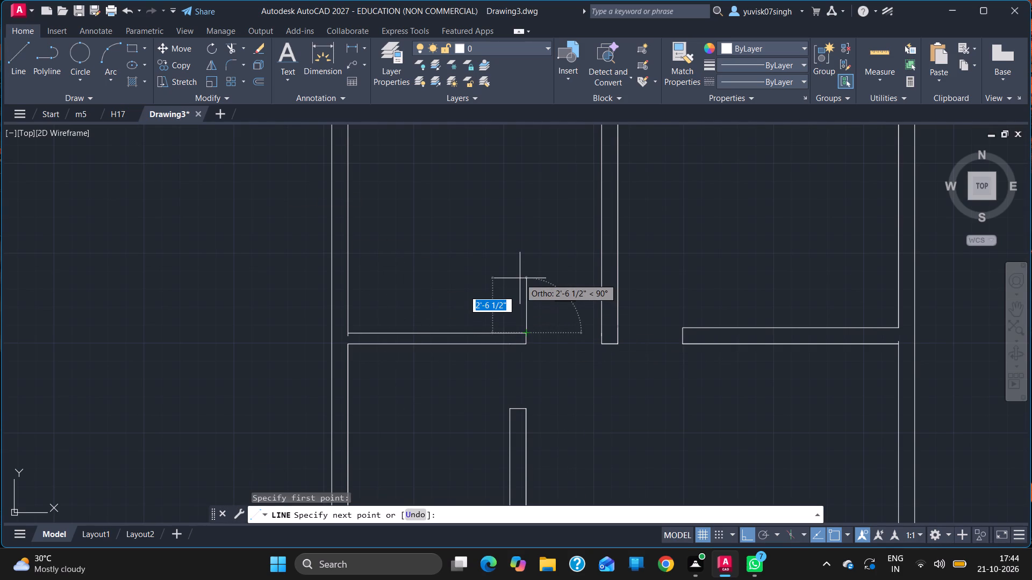
key("2")
key("apostrophe")
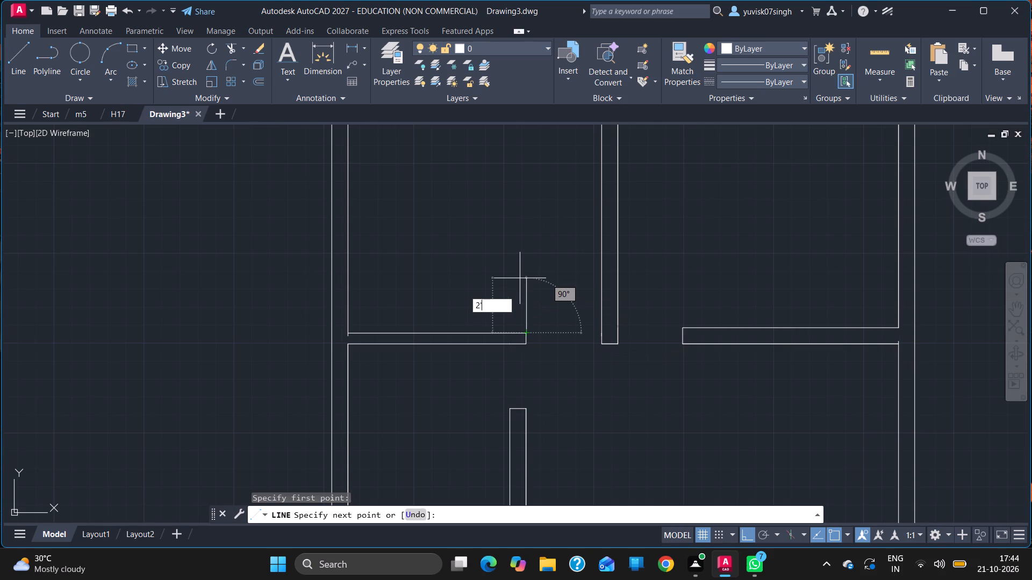
key("6")
key("Return")
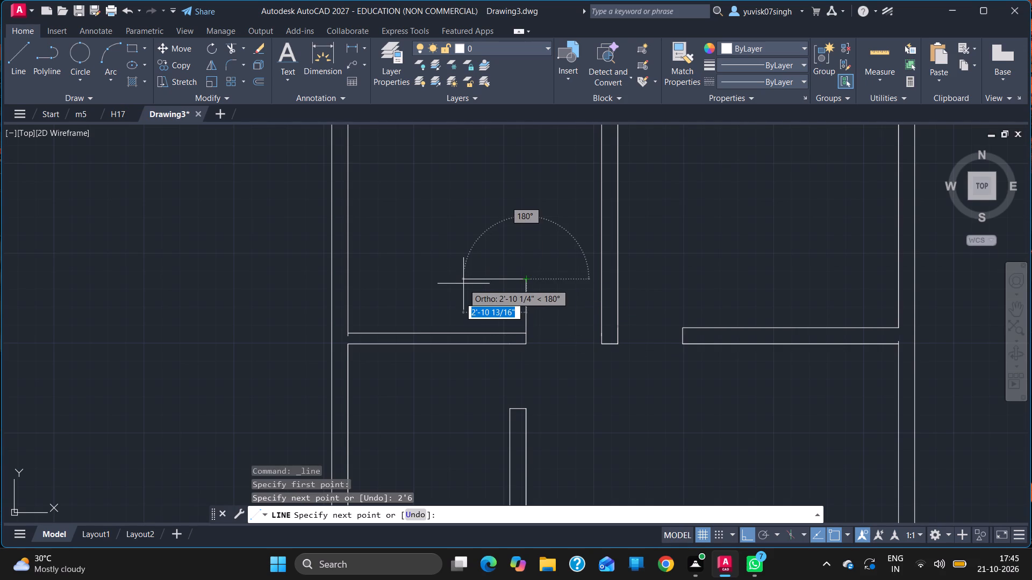
key("6")
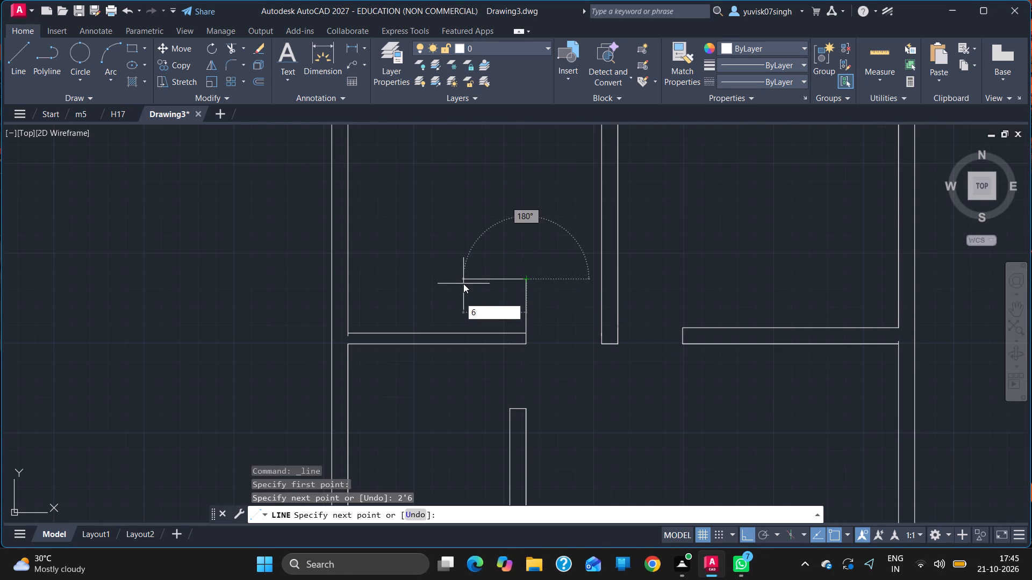
key("BackSpace")
key("6")
key("Return")
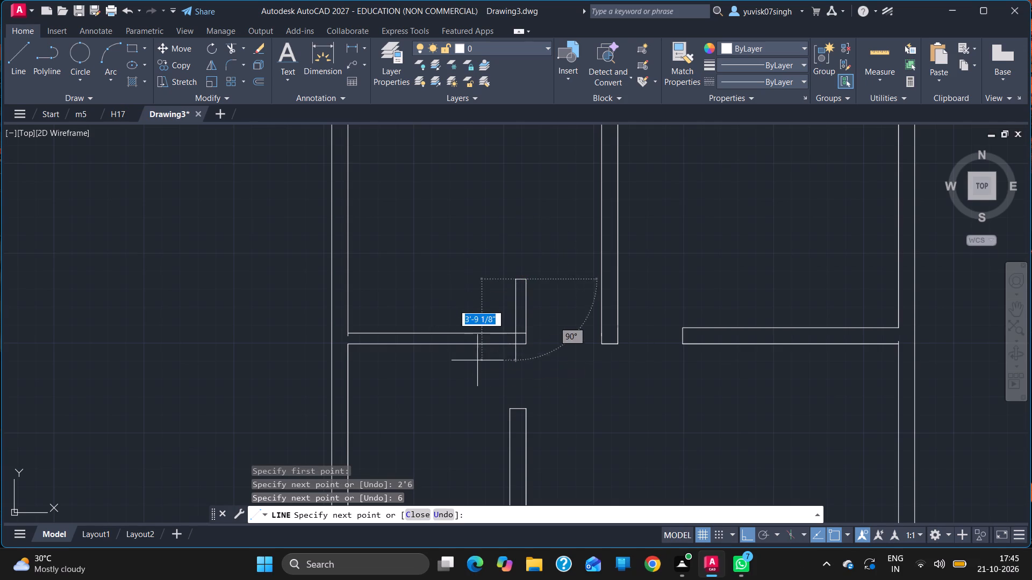
left_click(515, 331)
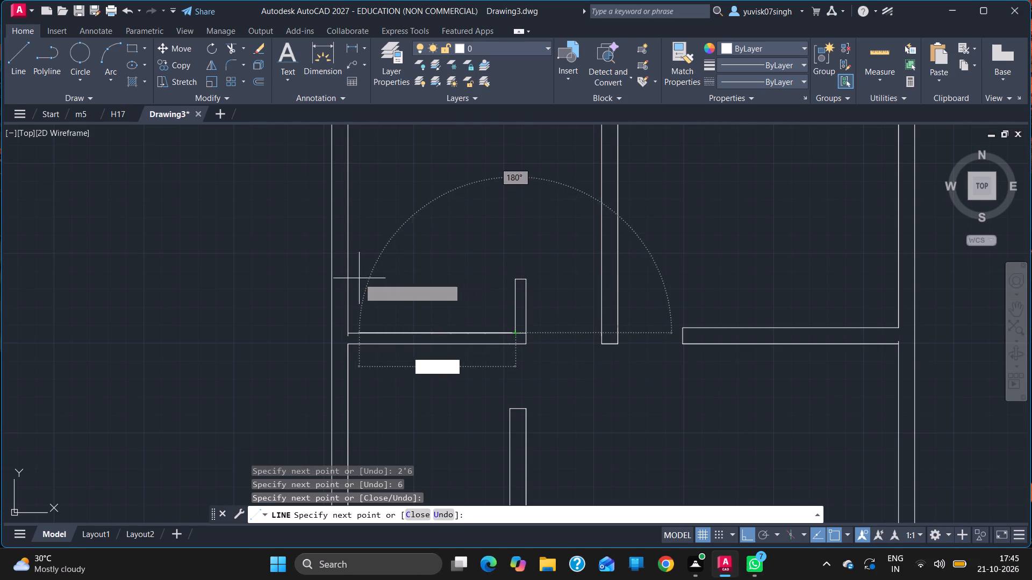
Close the shaft with a line from the return wall's top to the west wall, and cross it with two diagonals.
left_click(510, 281)
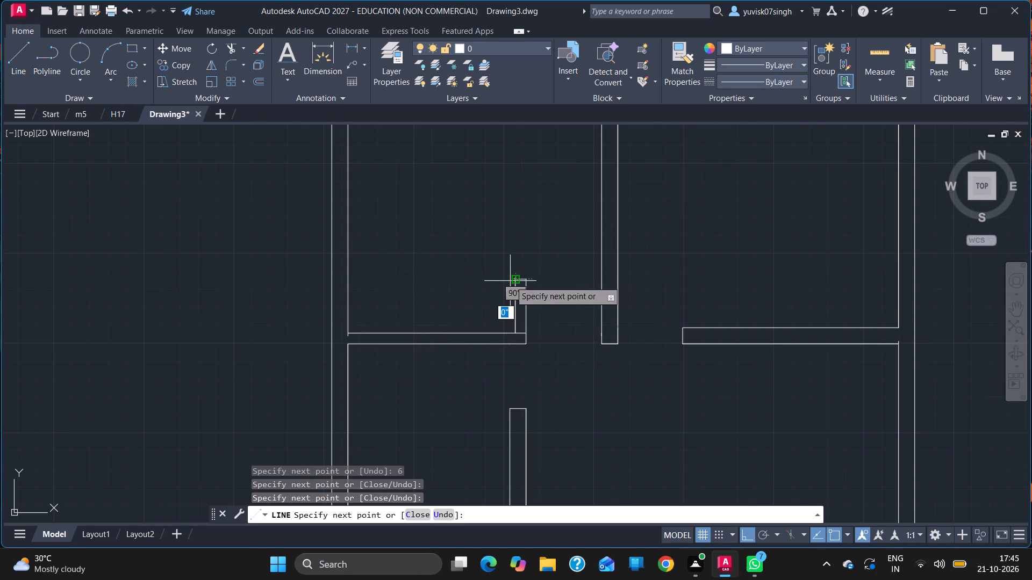
left_click(349, 279)
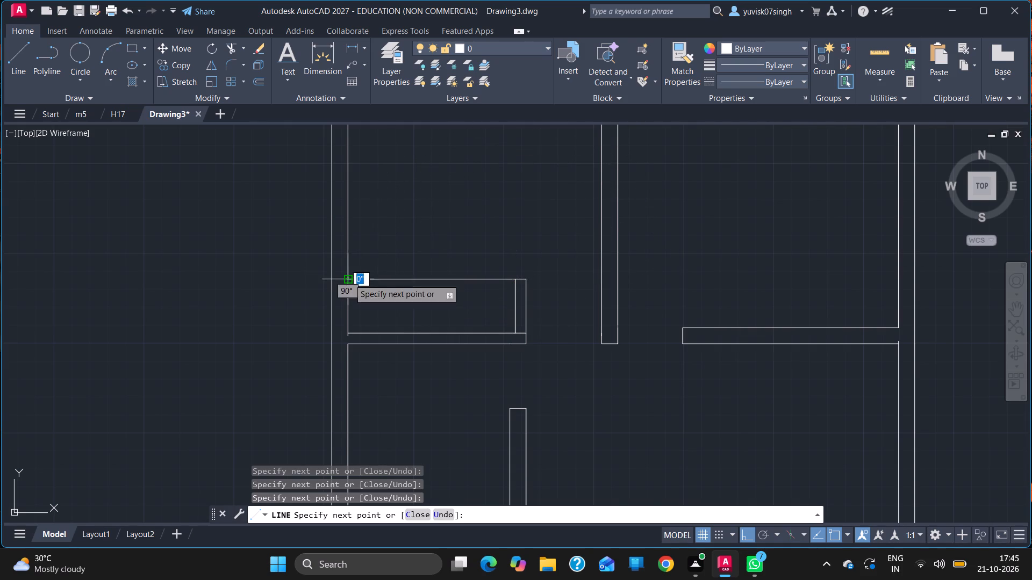
left_click(514, 332)
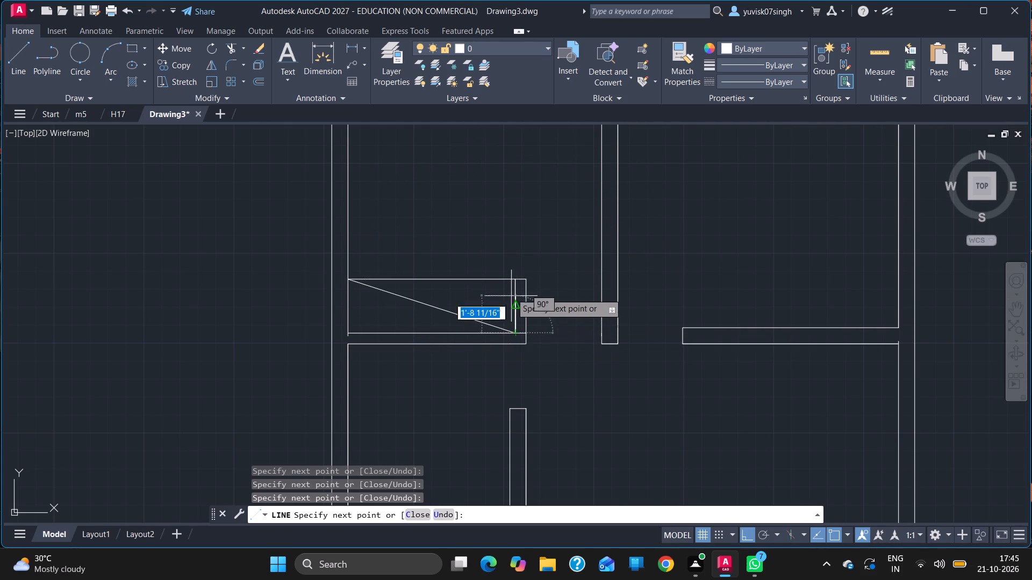
left_click_drag(514, 277, 377, 335)
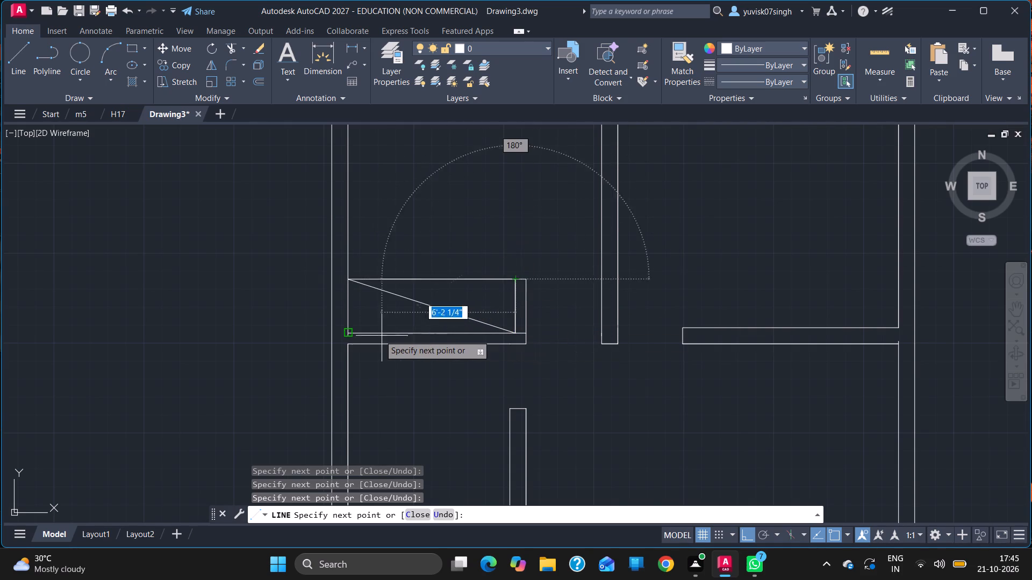
left_click_drag(377, 335, 346, 332)
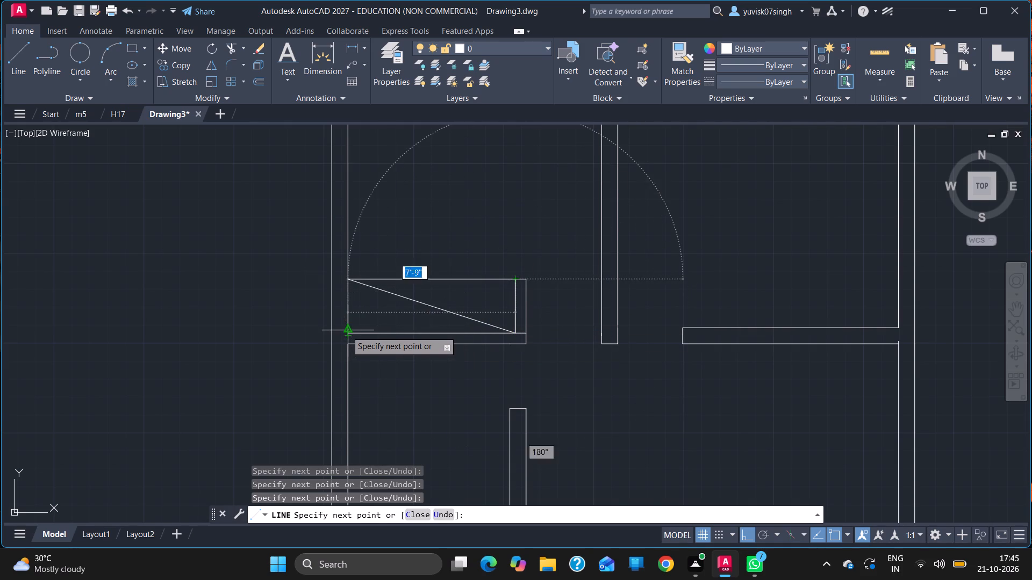
scroll(349, 337, "up", 2, "ctrl")
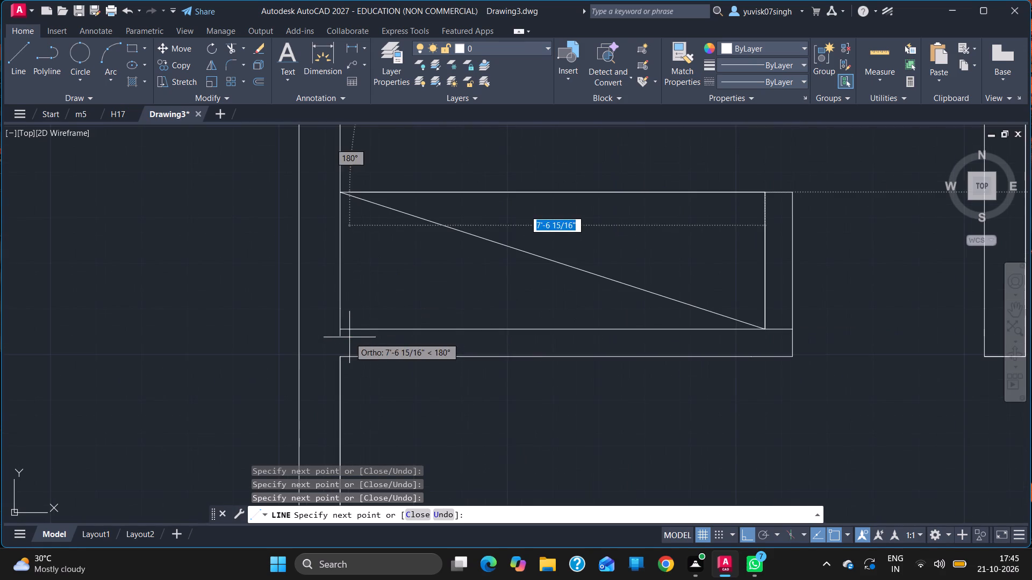
left_click(339, 330)
key("Escape")
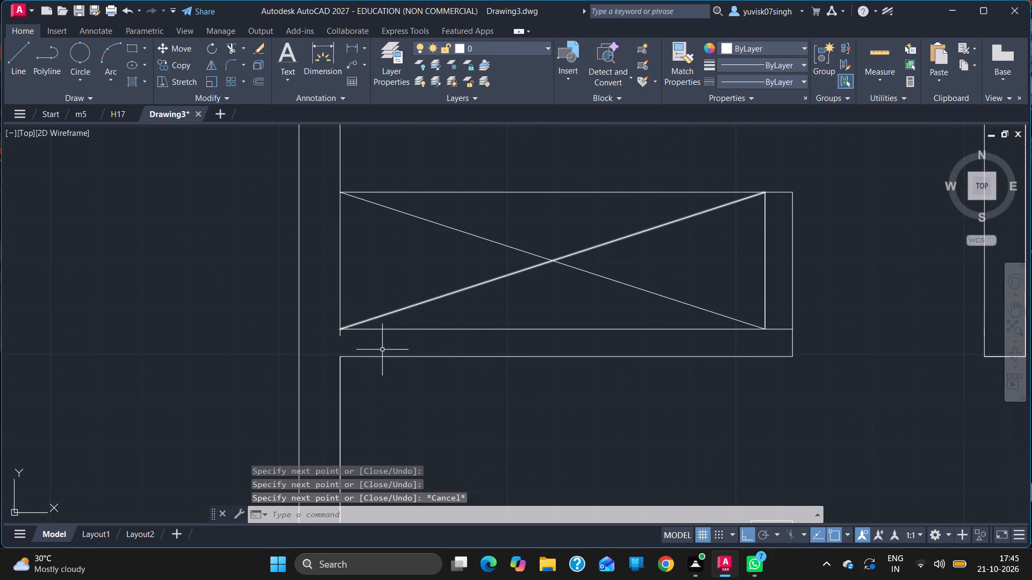
Trim the west wall's stub below the crossed shaft and the line across the return wall's base to clean both junctions.
key("t")
key("r")
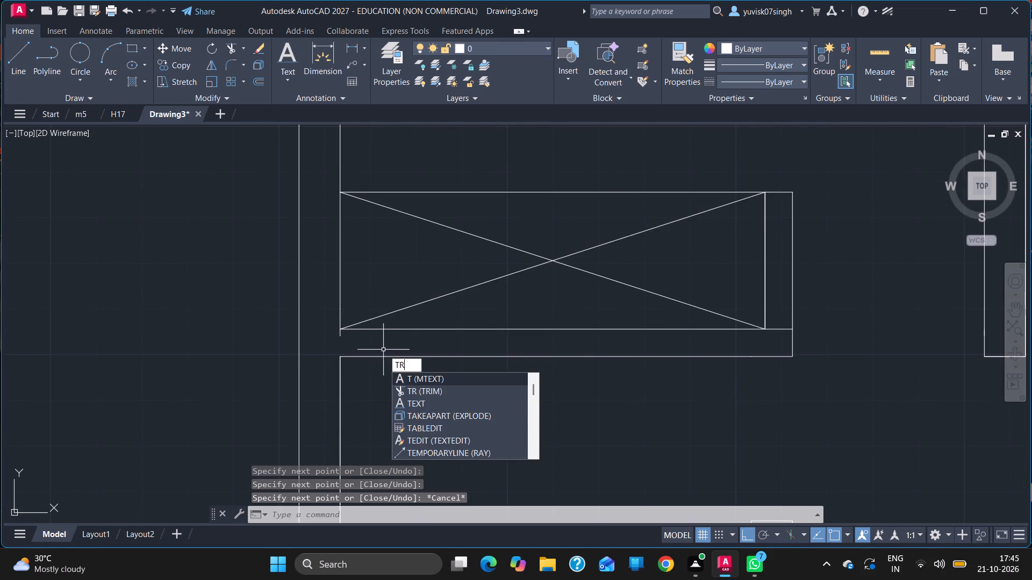
key("Return")
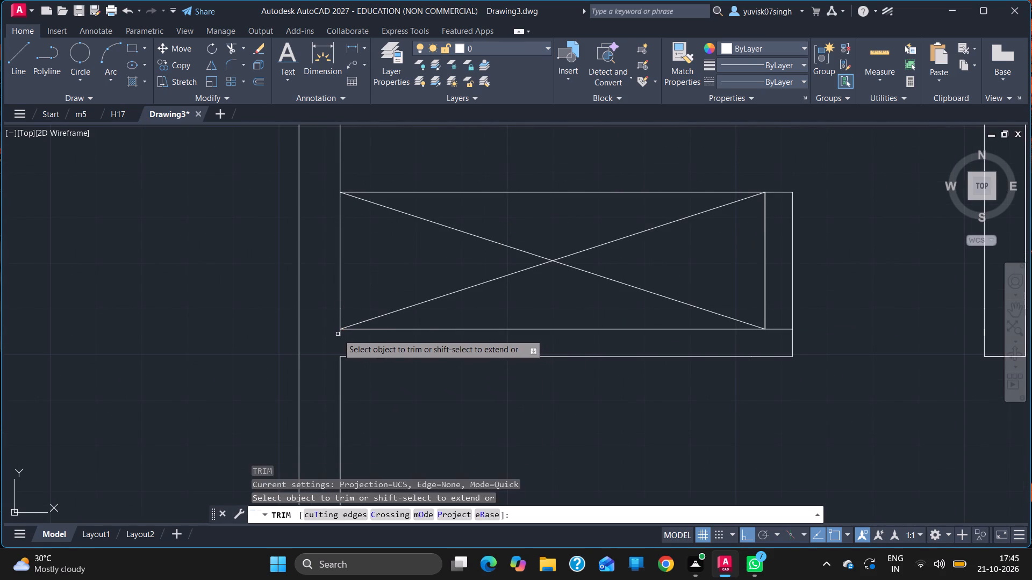
left_click(338, 334)
left_click(347, 335)
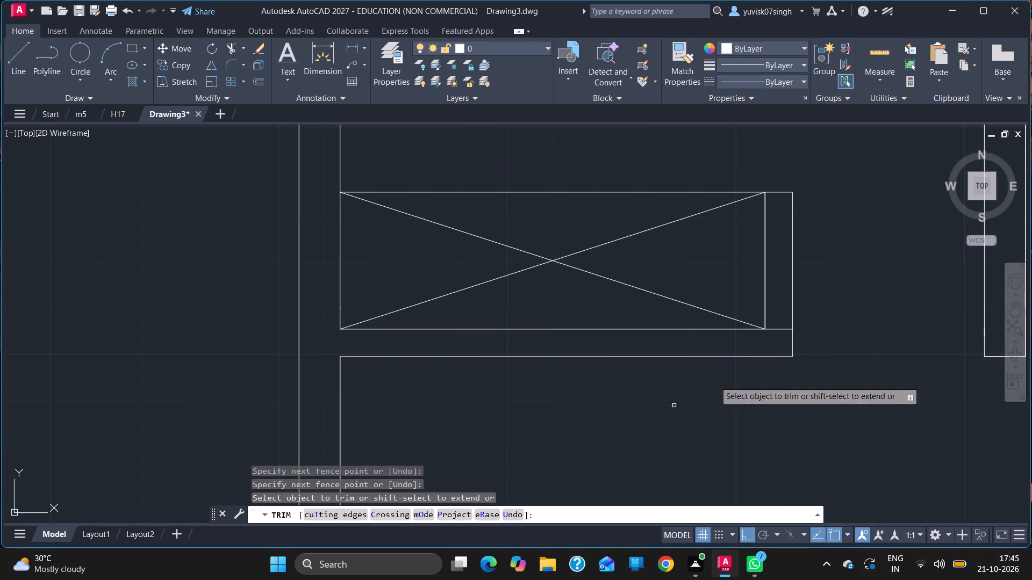
left_click_drag(775, 315, 776, 343)
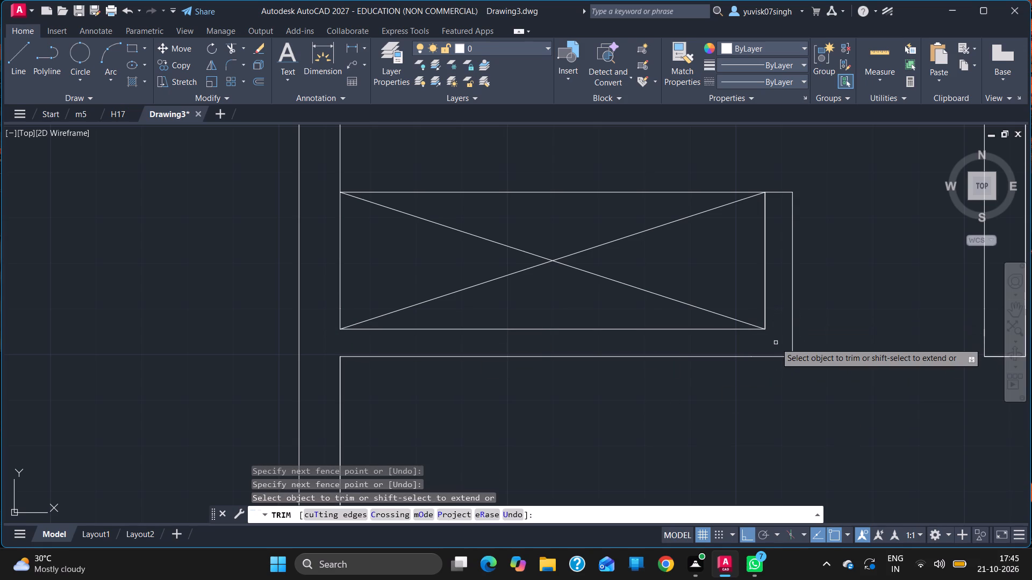
scroll(776, 343, "down", 4, "ctrl")
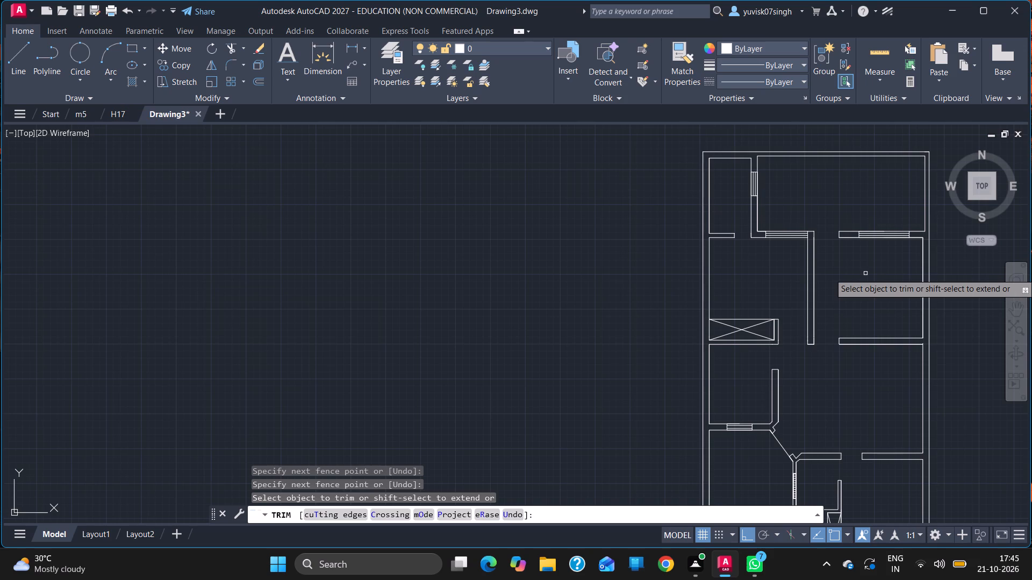
key("Escape")
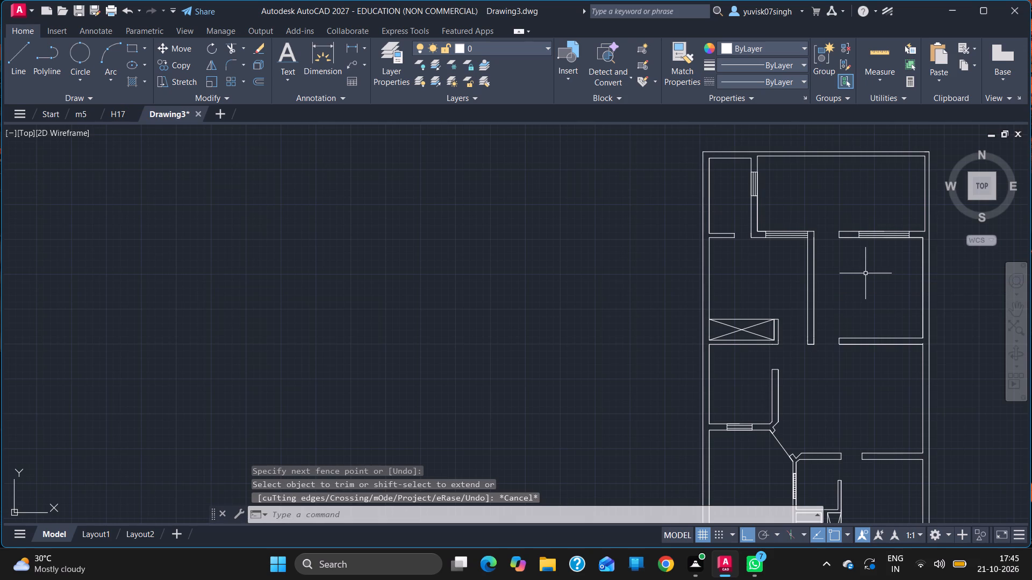
Mirror the whole floor plan about the east exterior wall's outer line, keeping the original.
left_click(1018, 313)
left_click_drag(868, 306, 772, 306)
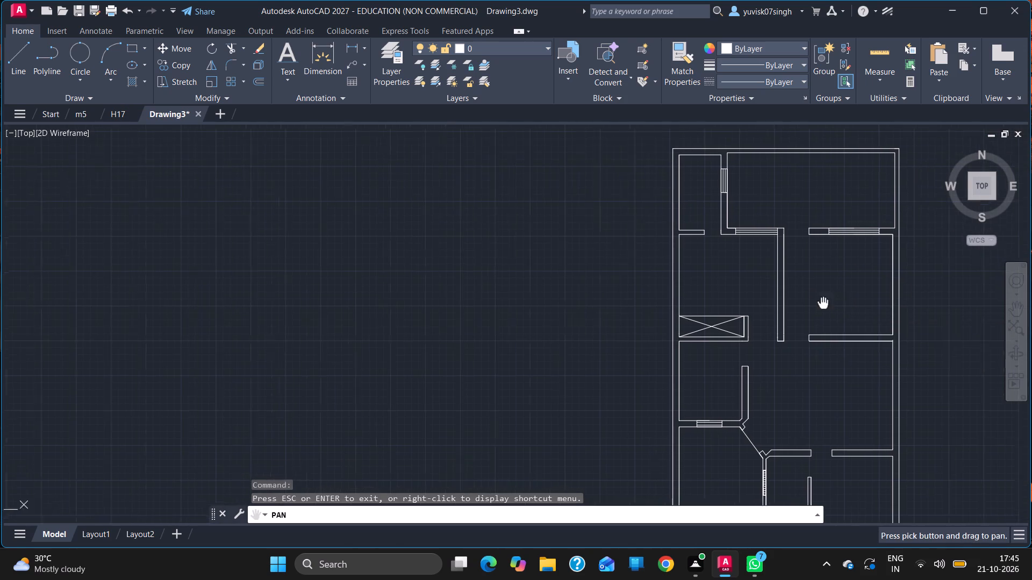
left_click_drag(772, 306, 554, 327)
key("Escape")
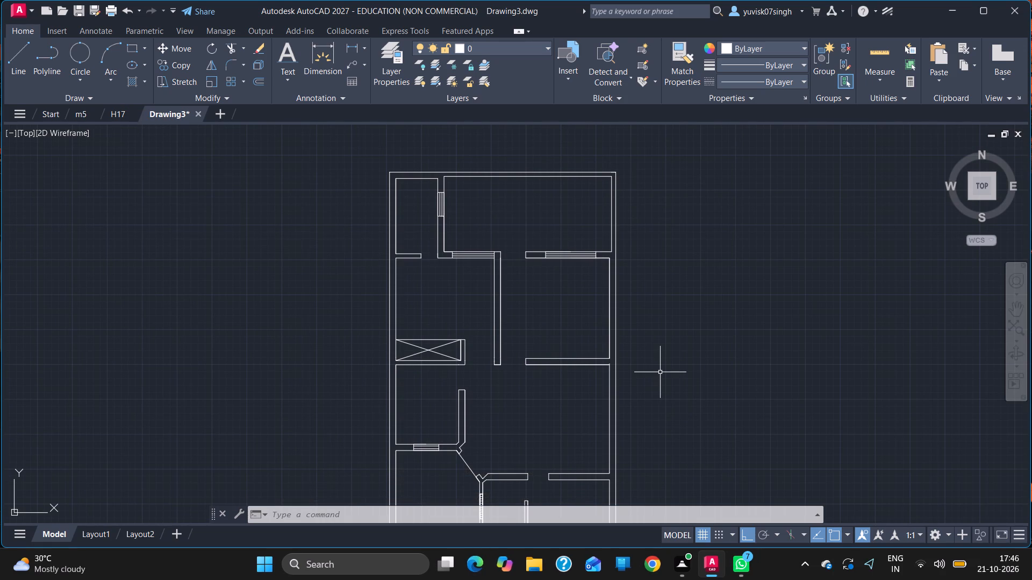
scroll(662, 368, "down", 2, "ctrl")
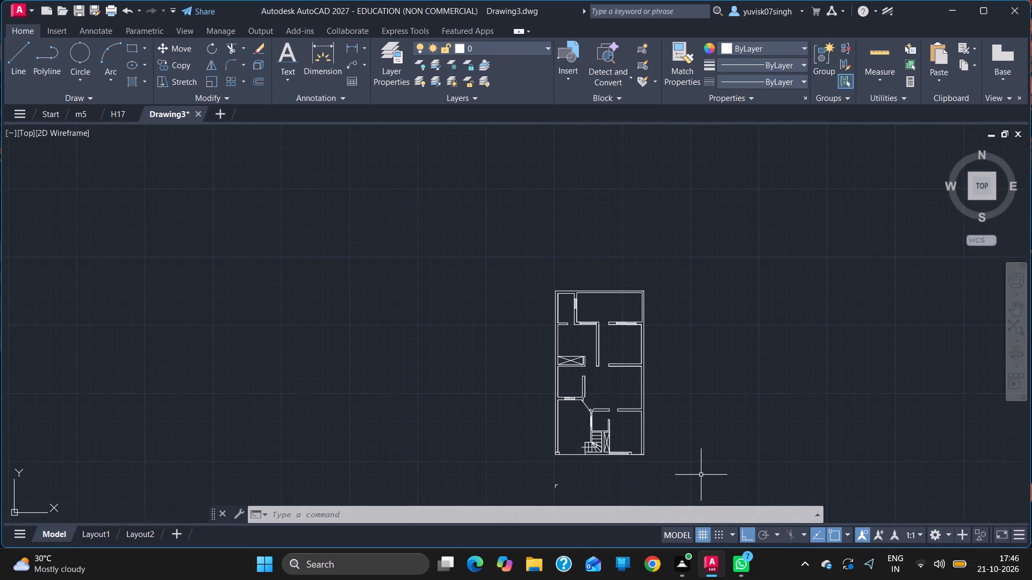
left_click_drag(698, 469, 574, 201)
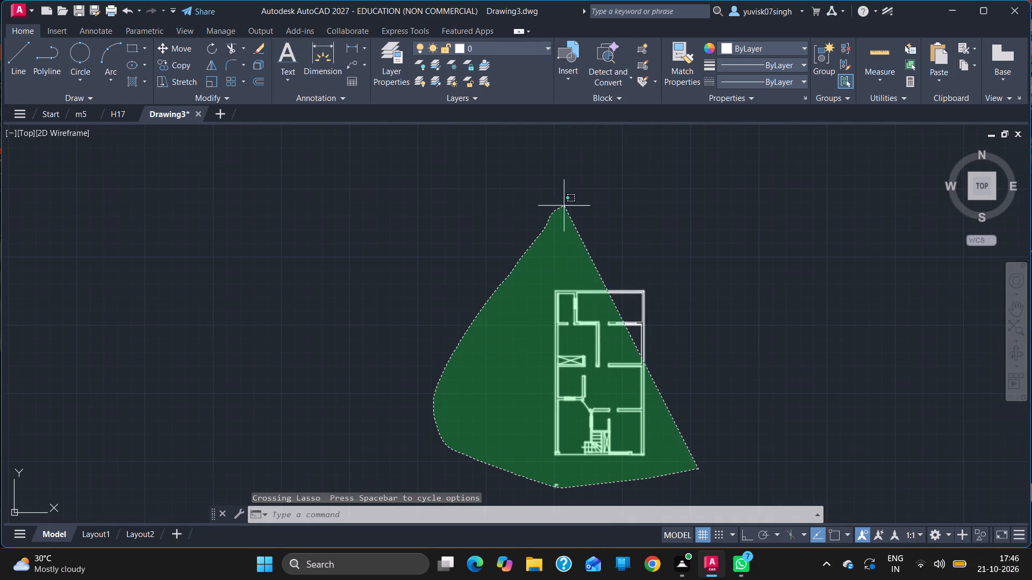
left_click_drag(574, 201, 691, 182)
type("MI")
key("Return")
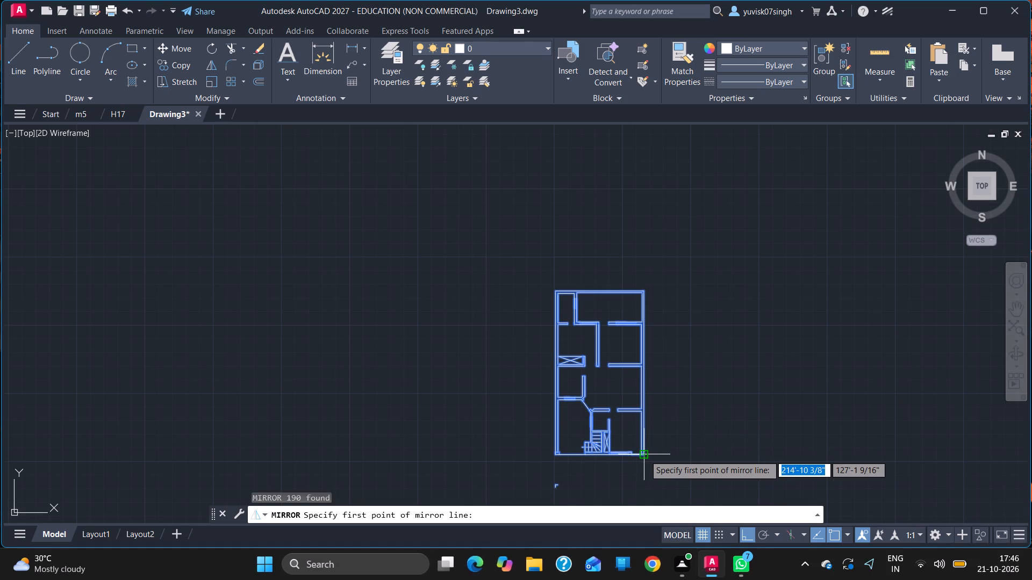
scroll(644, 455, "up", 1, "ctrl")
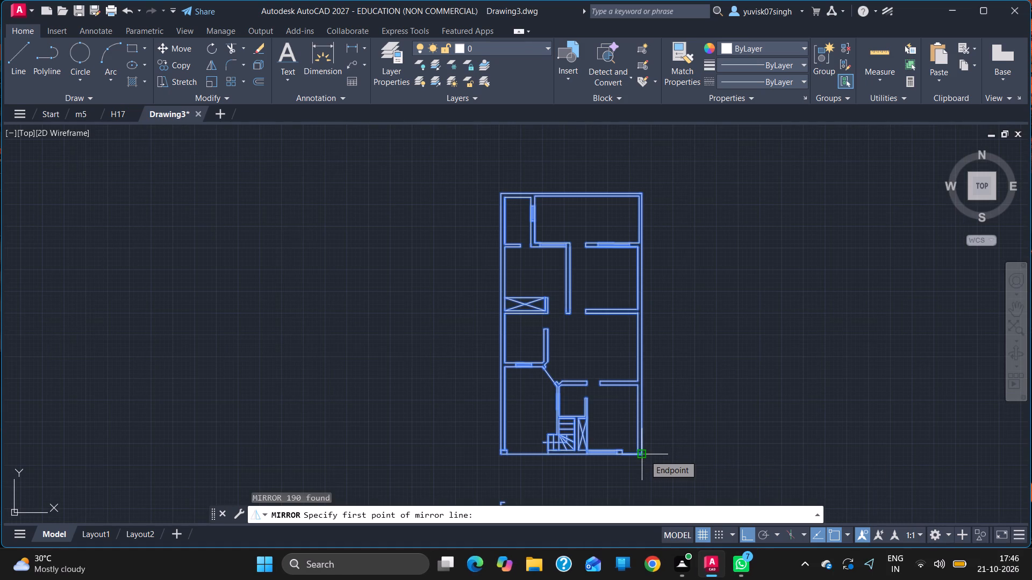
left_click(644, 455)
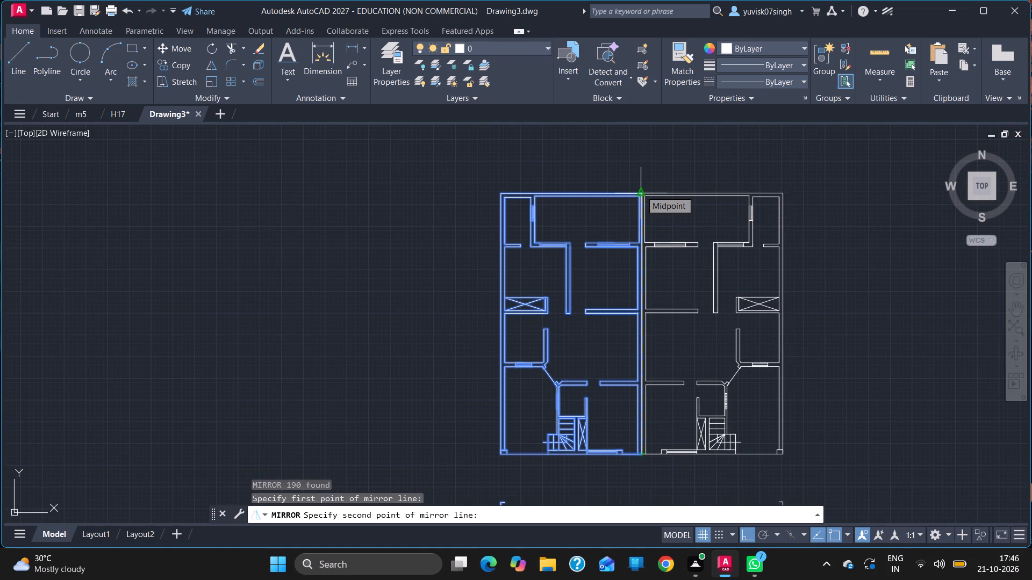
scroll(641, 191, "up", 1, "ctrl")
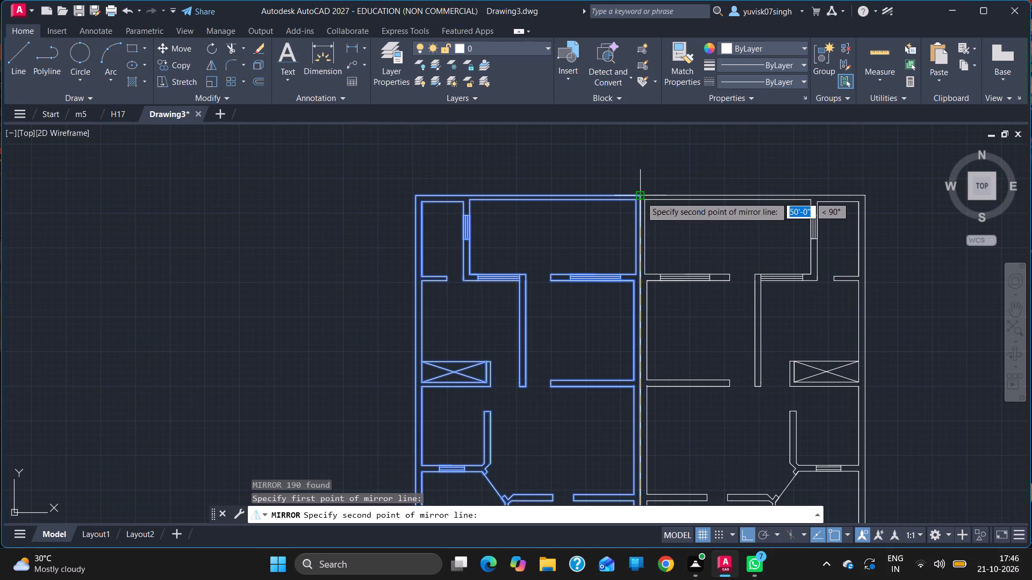
left_click(641, 196)
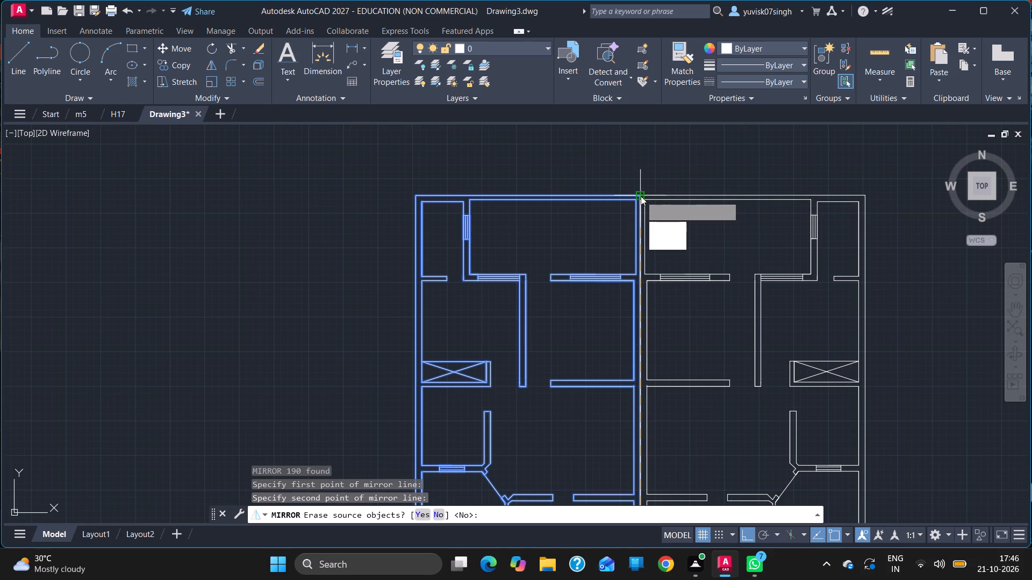
key("Return")
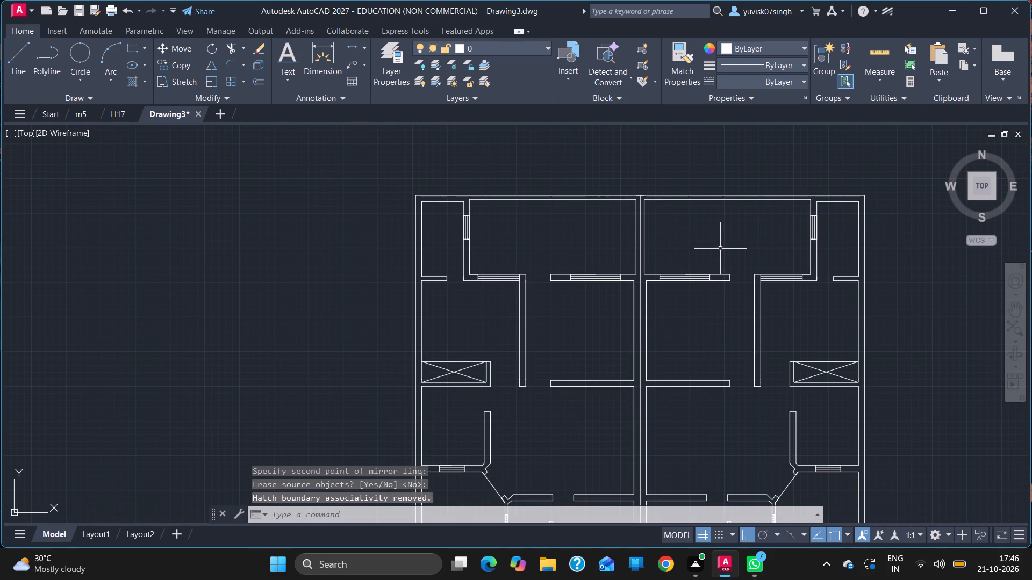
scroll(720, 249, "down", 1, "ctrl")
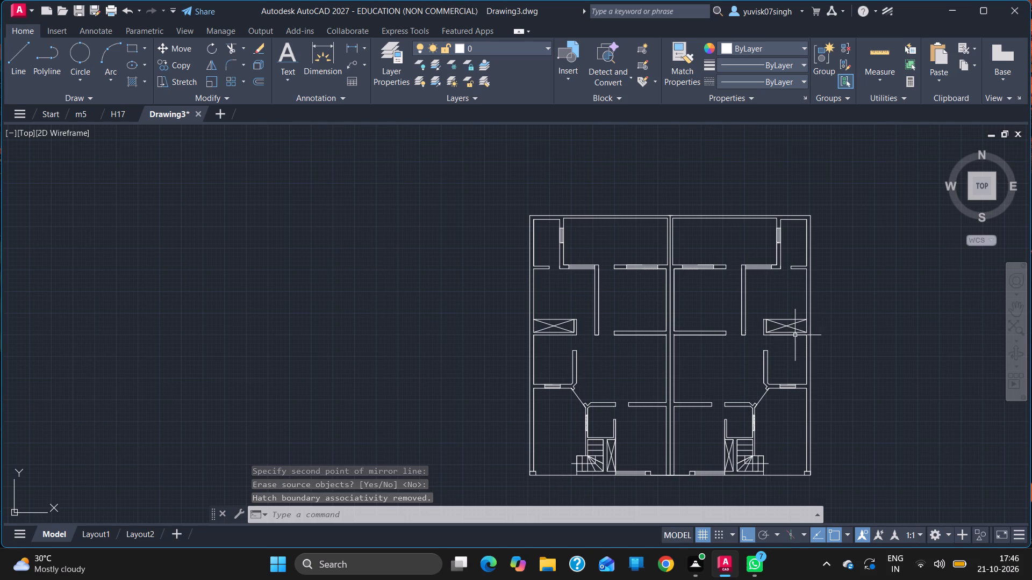
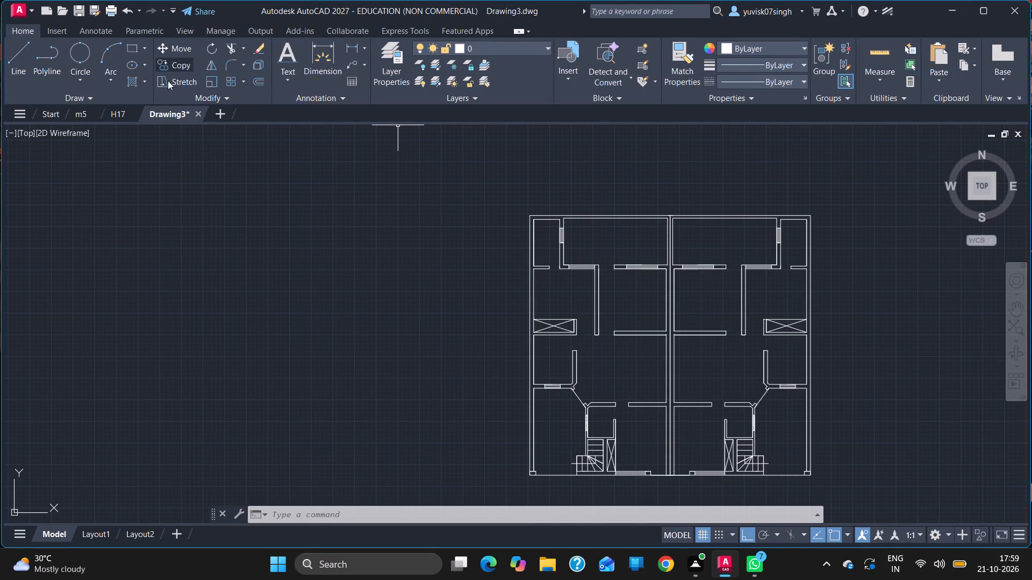
Place single-line text of height 7 and rotation 0 in the west house's top courtyard, reading COURT YARD with OPEN beneath.
left_click(291, 74)
left_click(308, 119)
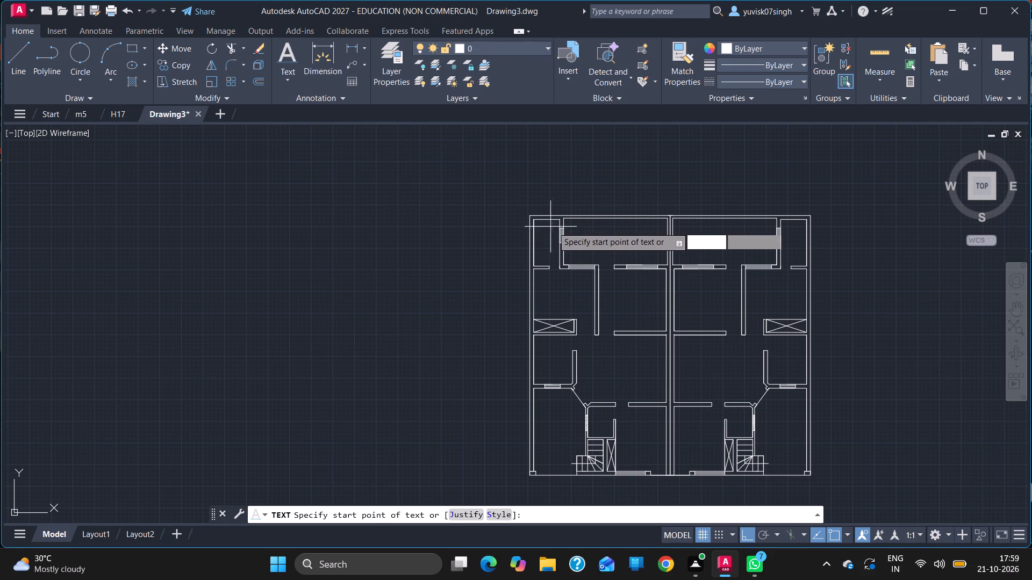
left_click(584, 238)
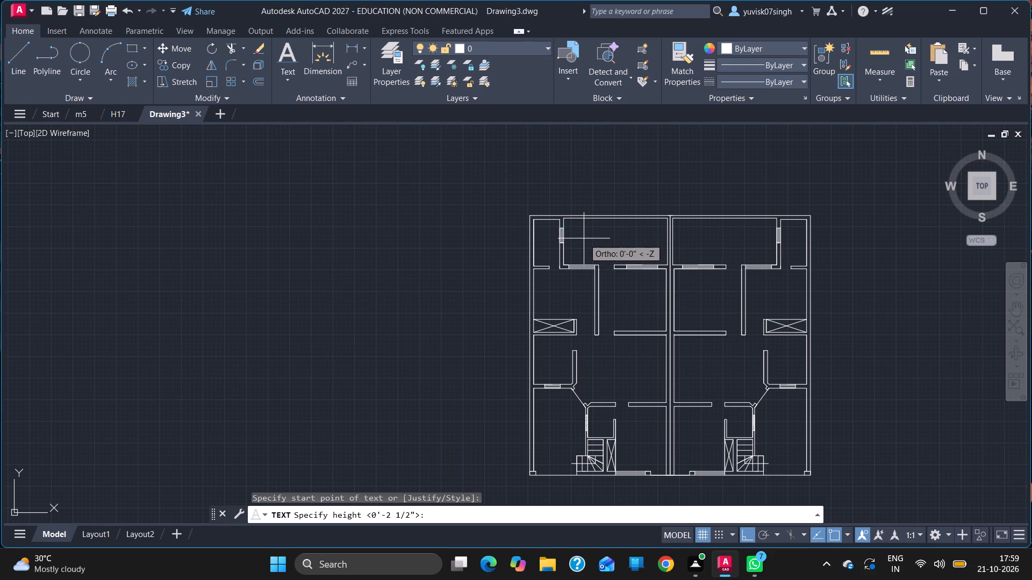
key("7")
key("Return")
key("Return")
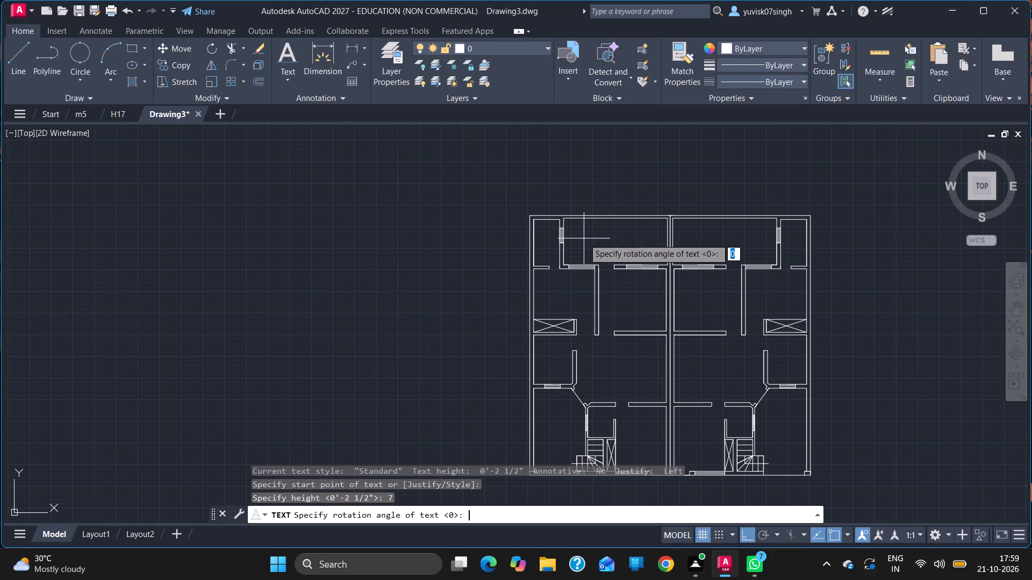
type("CO")
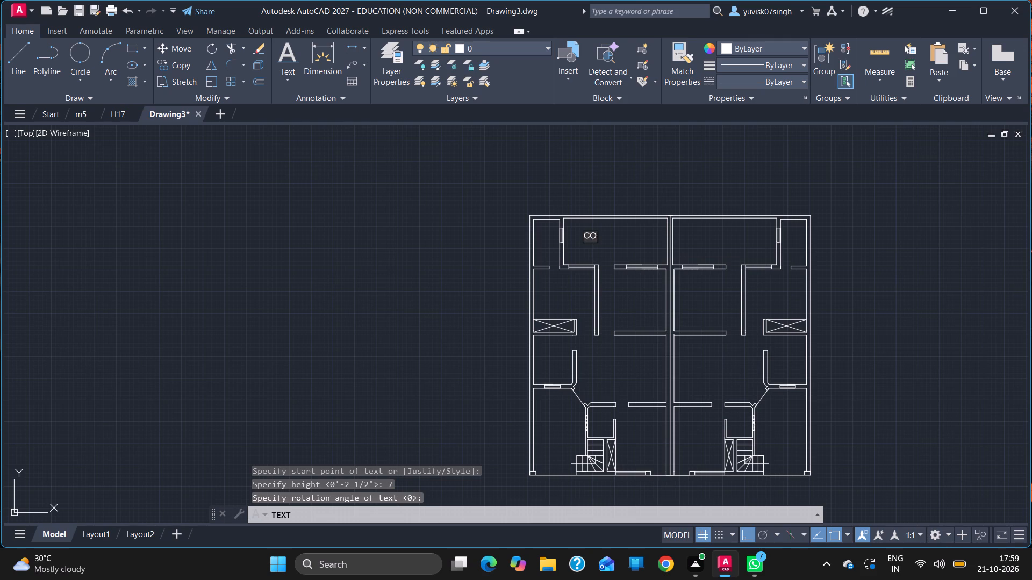
type("URT")
key("space")
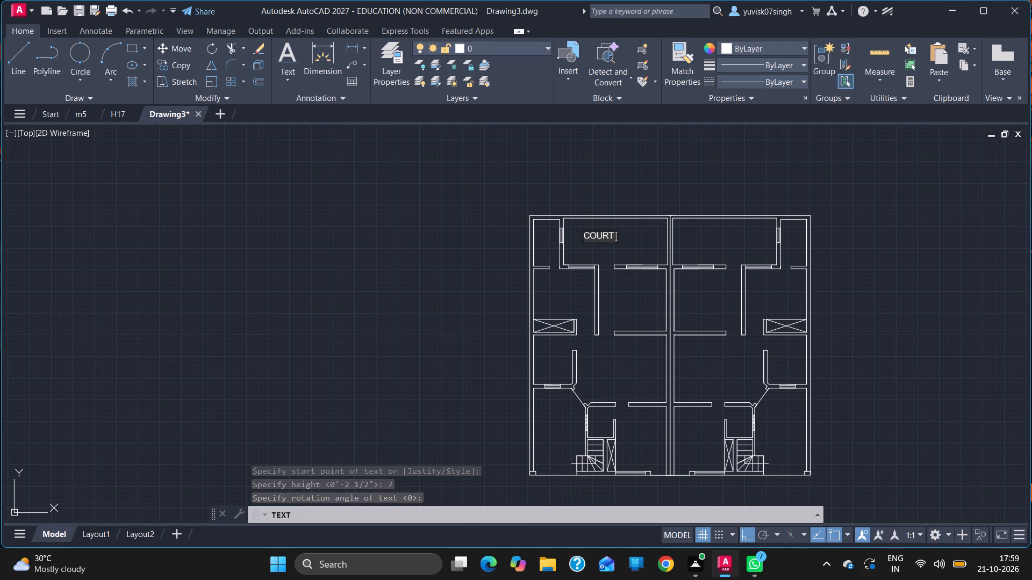
type("YARD")
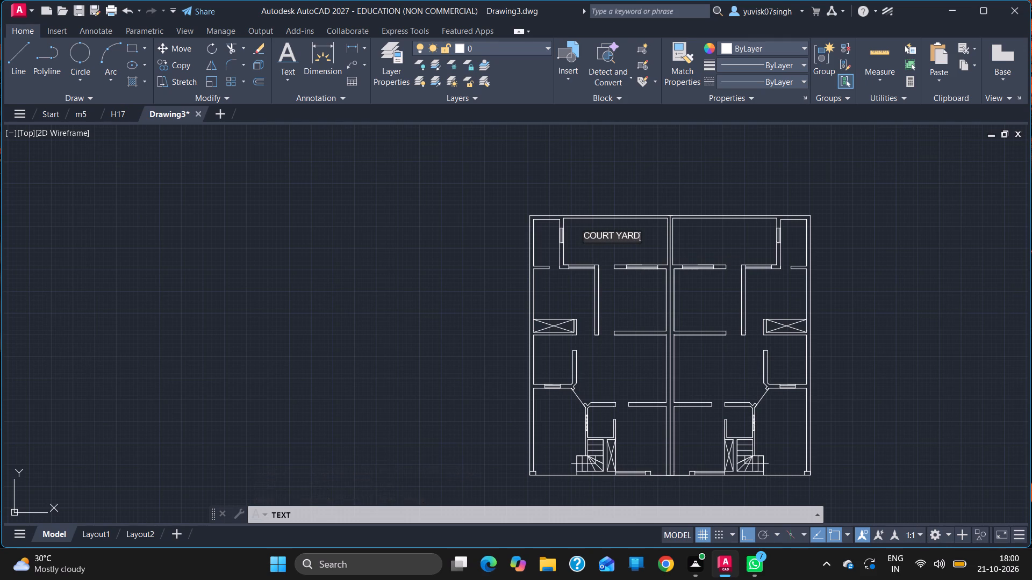
key("space")
key("Return")
type("OP")
type("EN")
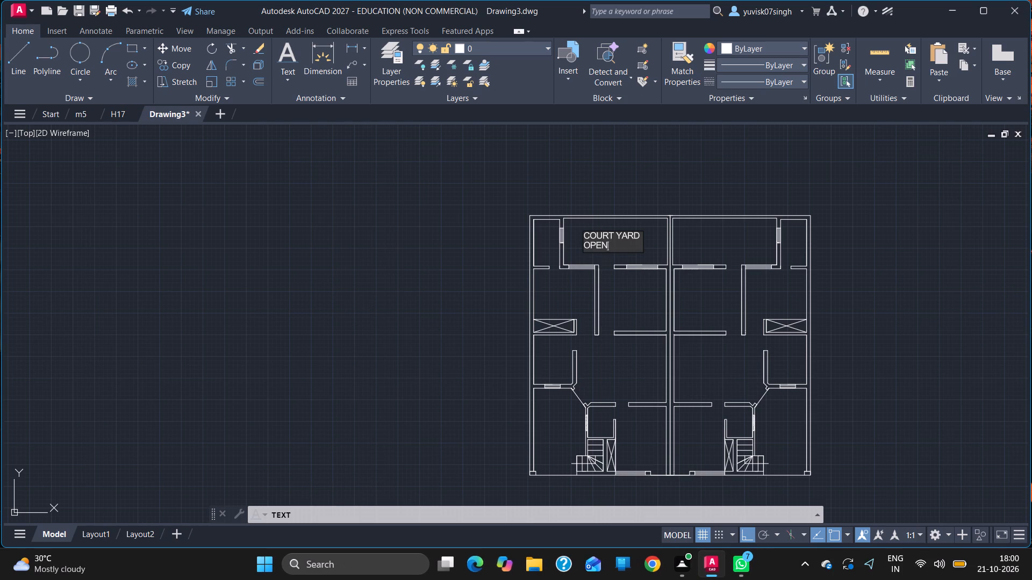
Label the east house's top courtyard COURT YARD OPEN on a single line.
left_click(688, 234)
type("COURT YARD OPEN")
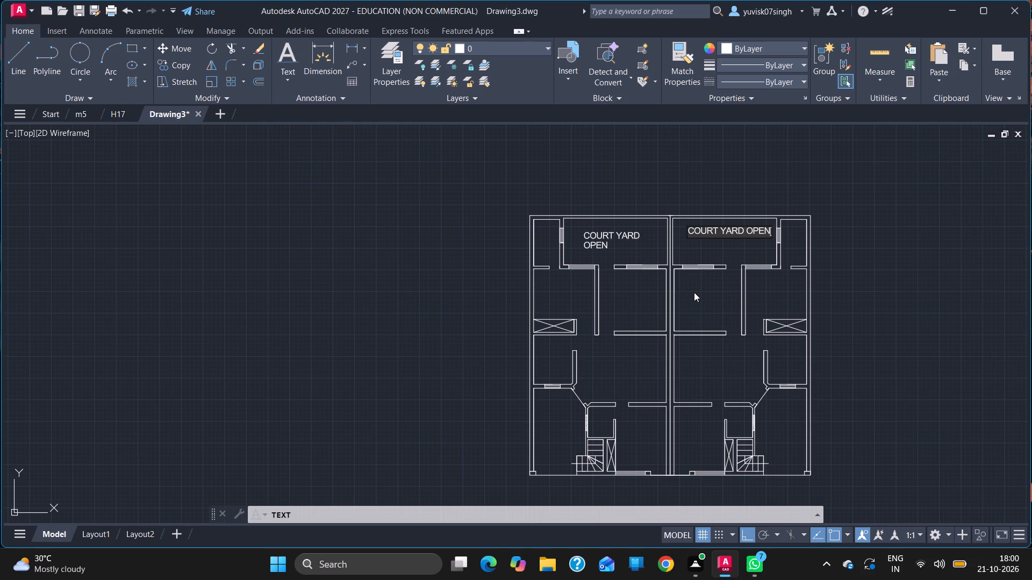
Label the east house's room below the courtyard, beside the shared wall, BED with 13'X12' on a second line.
left_click(694, 292)
type("BED")
key("Return")
type("13")
key("apostrophe")
type("XX")
key("BackSpace")
type("12'")
Label the west house's matching room beside the shared wall BED with 13'X12' on a second line.
left_click(618, 293)
type("BED")
key("Return")
type("13X")
key("BackSpace")
key("apostrophe")
type("12")
key("BackSpace")
key("BackSpace")
type("X12")
key("semicolon")
key("BackSpace")
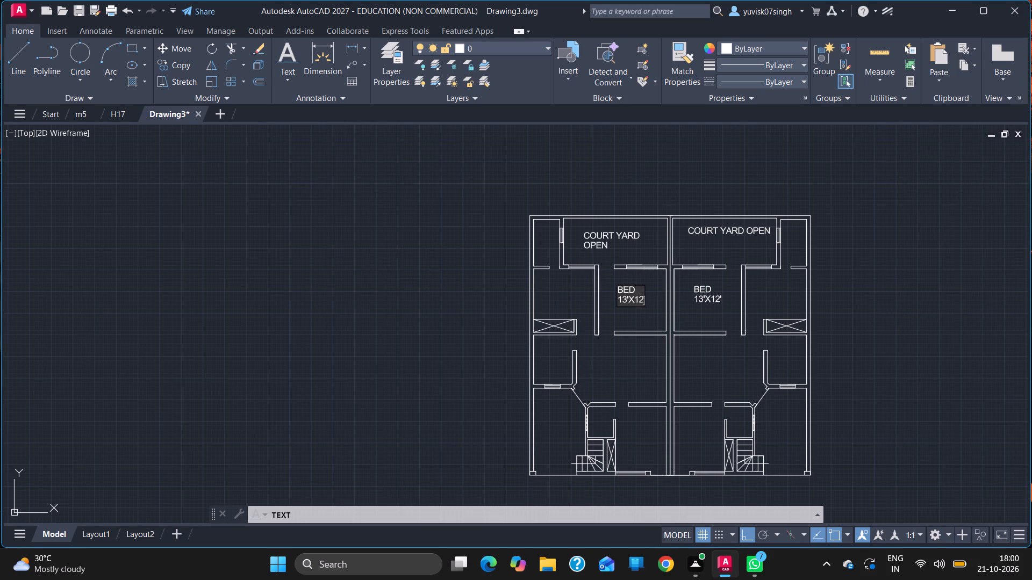
key("apostrophe")
Label the small room in the west house's upper outer corner BATH with 5'X9' on a second line.
left_click(539, 233)
type("BATH")
key("Return")
type("5'XX")
key("BackSpace")
type("9'")
Label the small room in the east house's upper outer corner BATH with 5'X9' on a second line.
left_click(786, 237)
type("BATH")
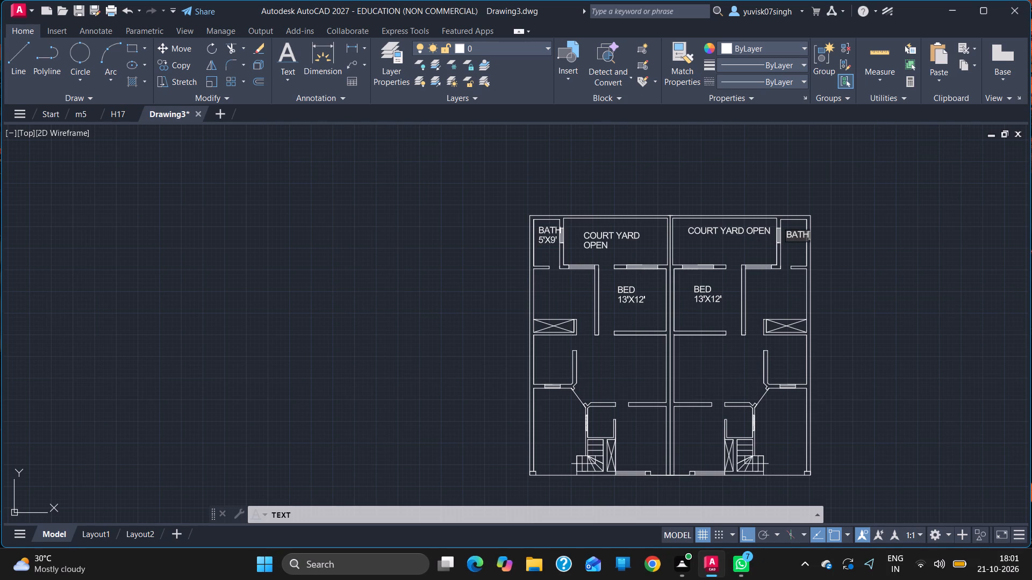
key("Return")
type("5'")
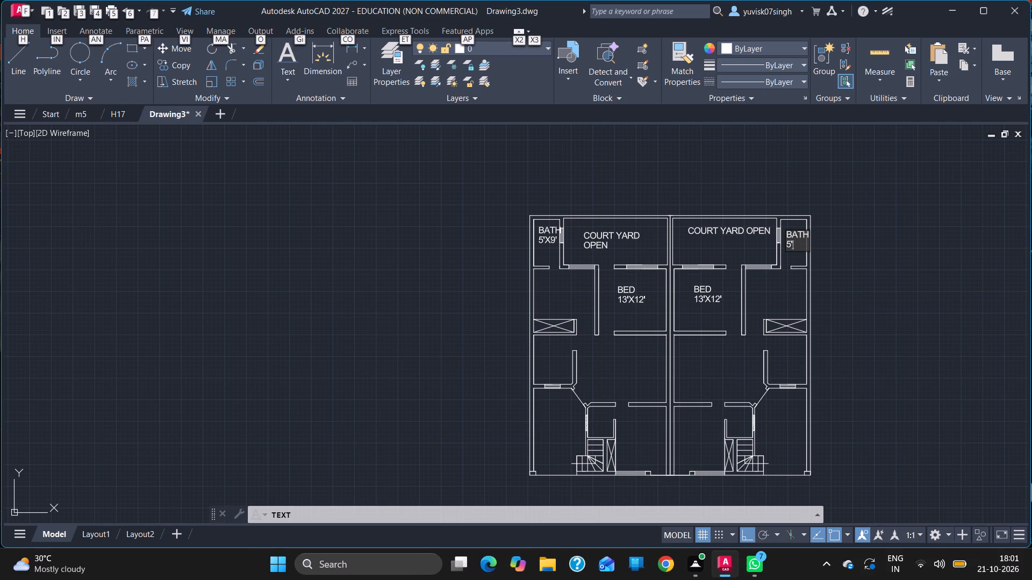
type("X9")
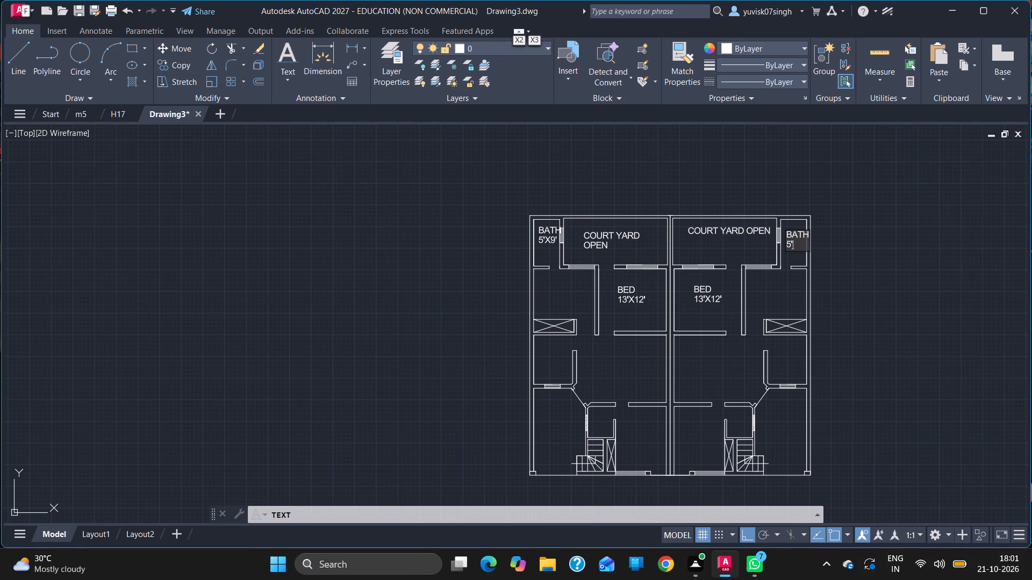
key("apostrophe")
key("x")
key("x")
type("XXEDDEDLKK")
key("BackSpace")
key("BackSpace")
key("F1")
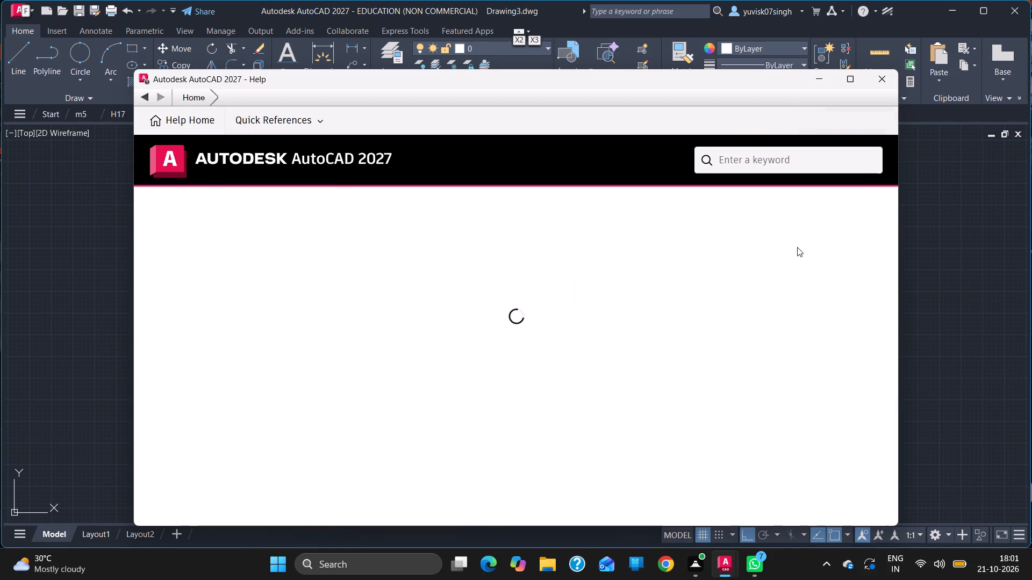
left_click(887, 70)
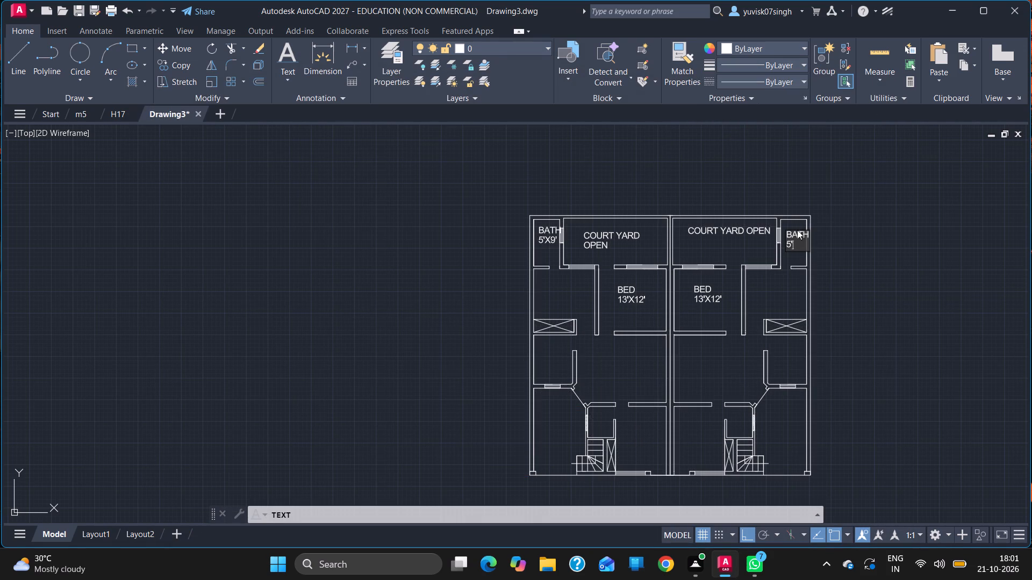
key("BackSpace")
key("BackSpace")
key("5")
type("'X9")
key("apostrophe")
Label the east house's outer room below the bath BED with 11'9"X12' on a second line.
left_click(754, 287)
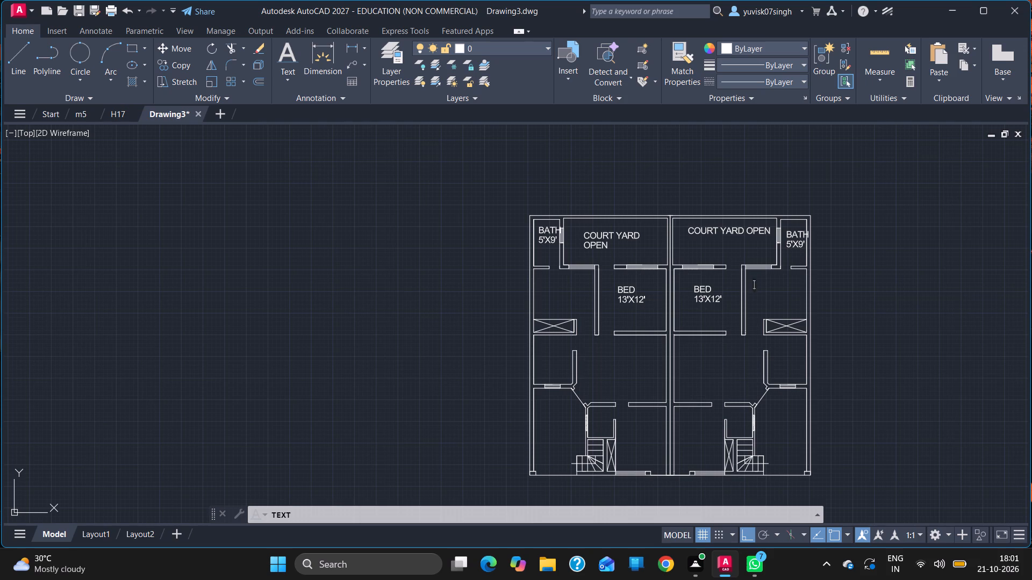
type("BED")
key("Return")
type("11")
type("'9")
type("\"X")
type("12'")
Label the west house's outer room below the bath BED with 11'9"X12' on a second line.
left_click(541, 281)
type("BED")
key("Return")
type("11")
key("apostrophe")
key("9")
key("shift+quotedbl")
type("X12'")
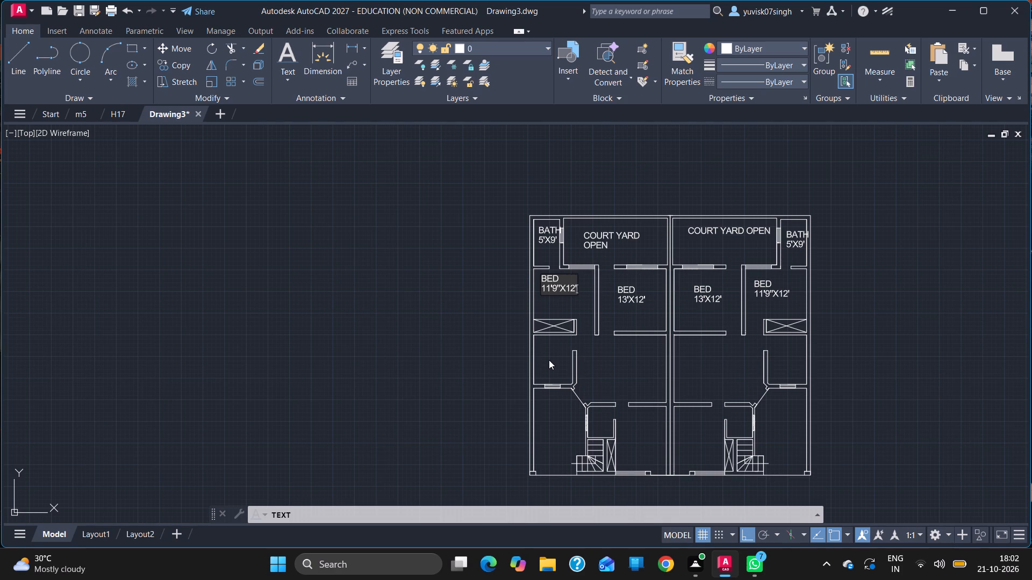
Label the west house's outer room below the wardrobe KITCHEN with 7'6"X9'6" on a second line.
left_click(539, 354)
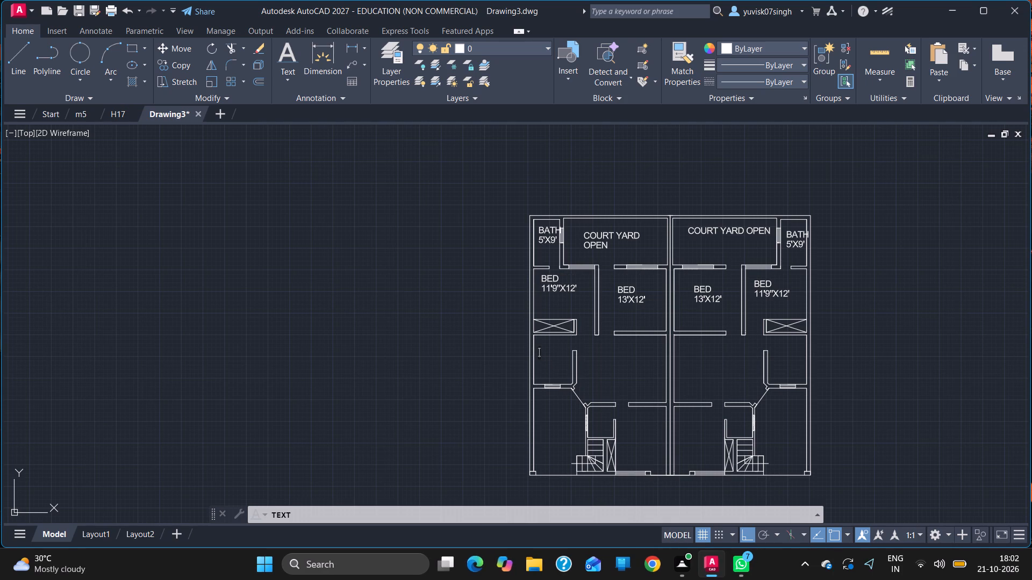
type("KITCHEN")
key("Return")
type("7'")
type("6\"")
key("x")
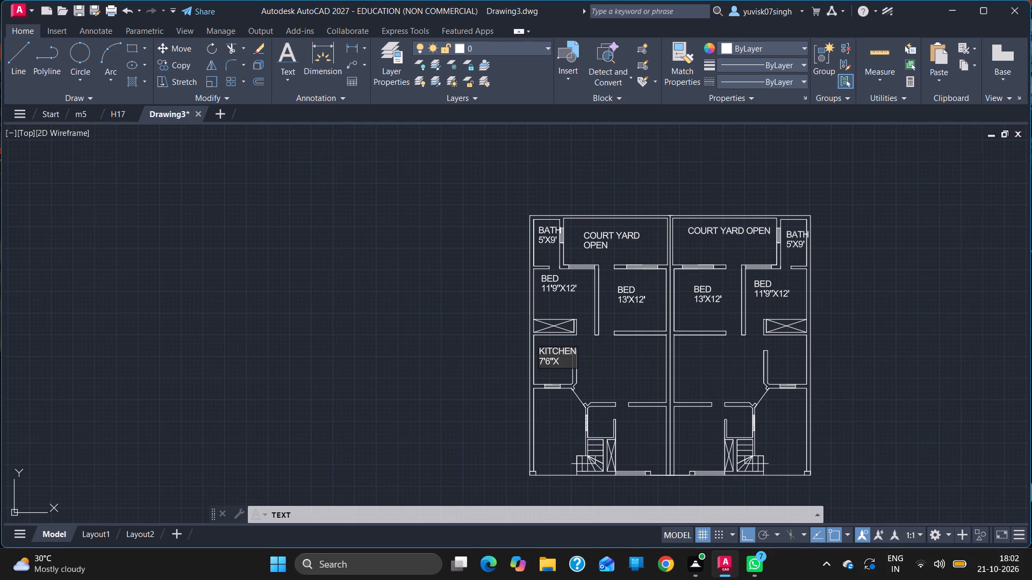
type("9'")
type("6\"")
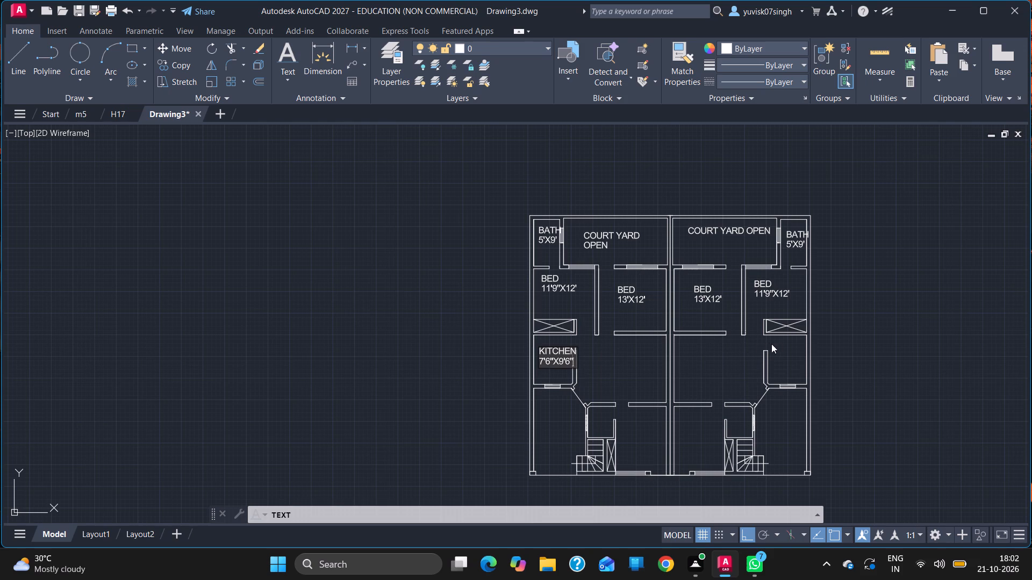
Label the east house's matching outer room below the wardrobe KITCHEN with 7'6"X9'6" on a second line.
left_click(773, 352)
type("KITCG")
key("BackSpace")
type("HEN")
key("Return")
key("7")
type("'6")
key("shift+quotedbl")
key("x")
key("9")
key("apostrophe")
key("6")
key("shift+quotedbl")
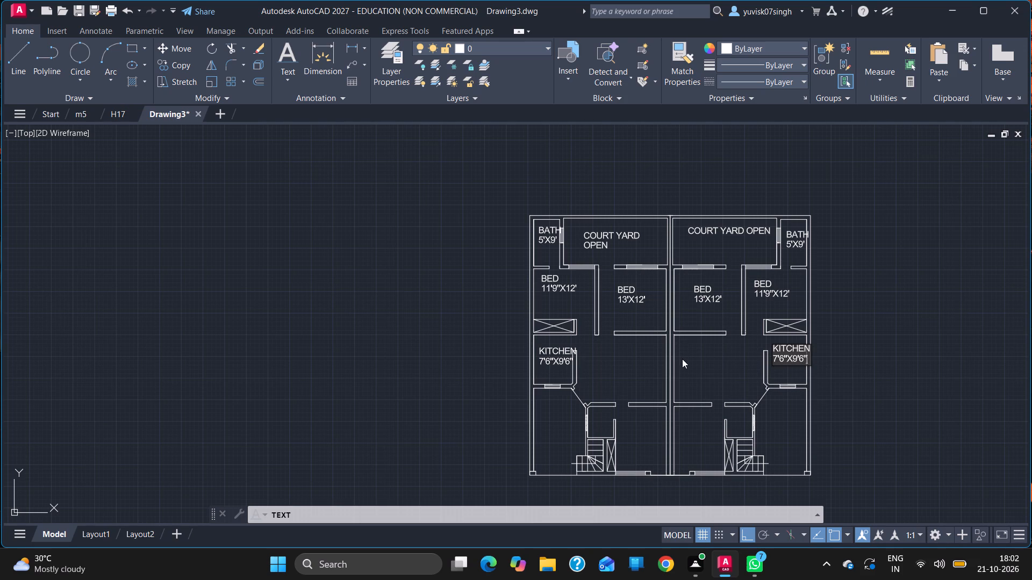
Label the east house's central room beside the kitchen LOBBY with 17'3"X13' on a second line.
left_click(682, 359)
type("LOBBY")
key("shift+quotedbl")
key("BackSpace")
key("Return")
type("17'")
type("3\"")
key("x")
type("13")
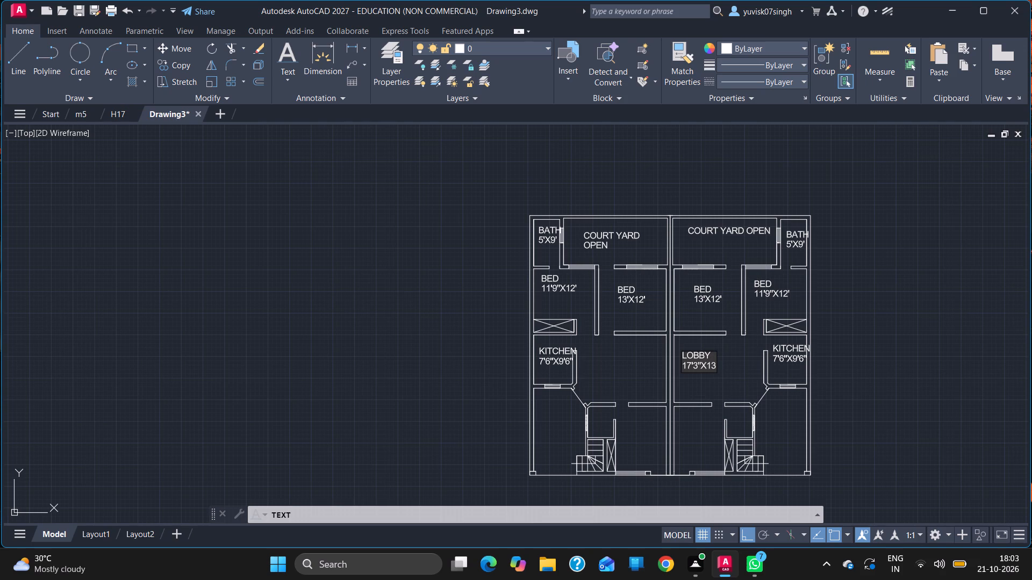
key("apostrophe")
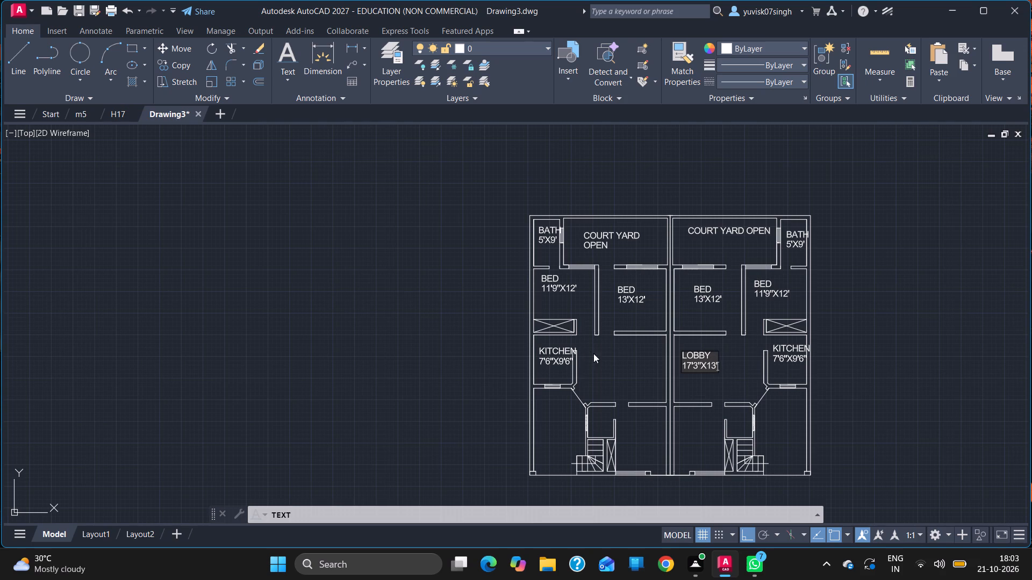
Label the west house's central room beside the kitchen LOBBY with 17'3"X13' on a second line.
left_click(605, 357)
type("LOBBY")
key("Return")
type("17")
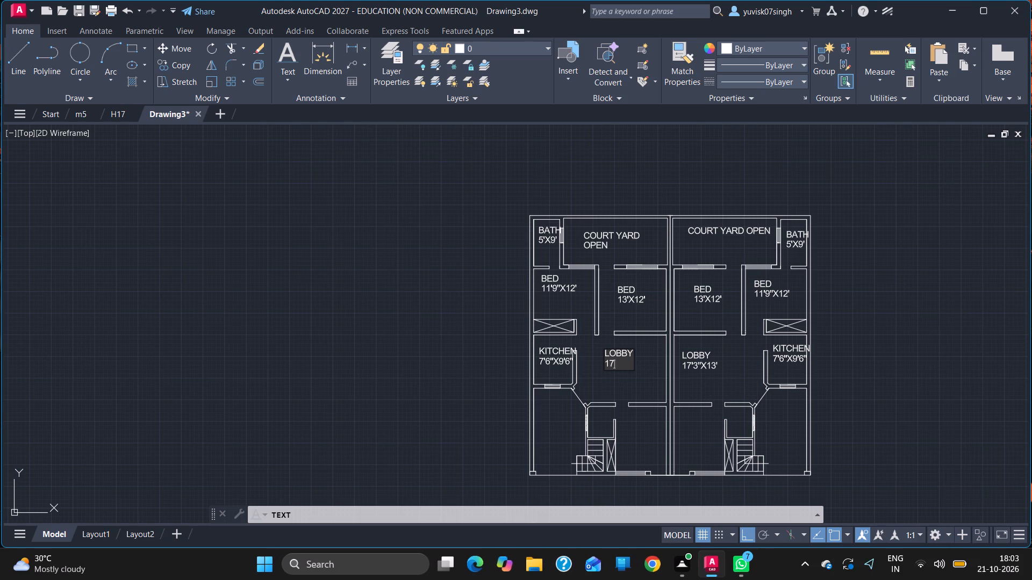
key("semicolon")
key("BackSpace")
type("'3")
key("shift+quotedbl")
key("x")
type("13'")
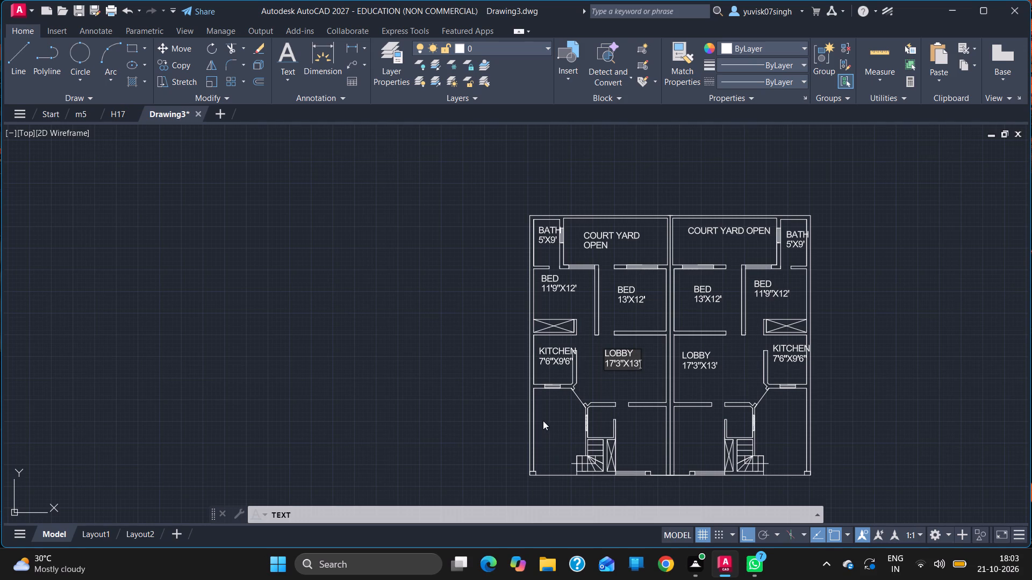
Label the west house's outer front area below the kitchen PORCH with 10'X16' on a second line.
left_click(543, 419)
type("POR")
key("c")
key("h")
key("Return")
type("10'")
type("X`")
key("BackSpace")
key("1")
type("6'")
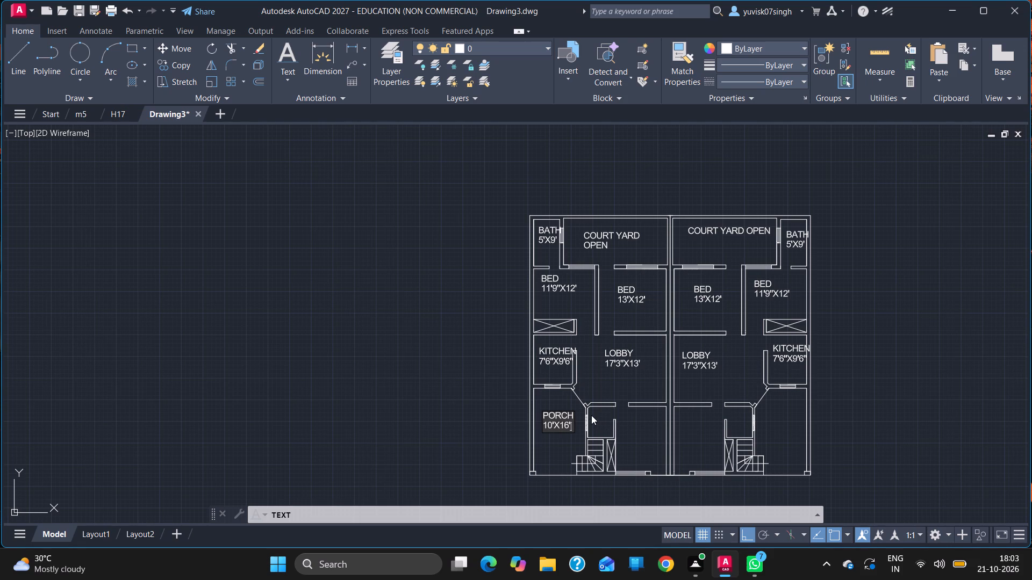
Label the west house's small room above the staircase BATH.
left_click(591, 415)
type("BATH")
Label the west house's inner front room DRAWING with 9'9"X12'6" on a second line.
left_click(622, 429)
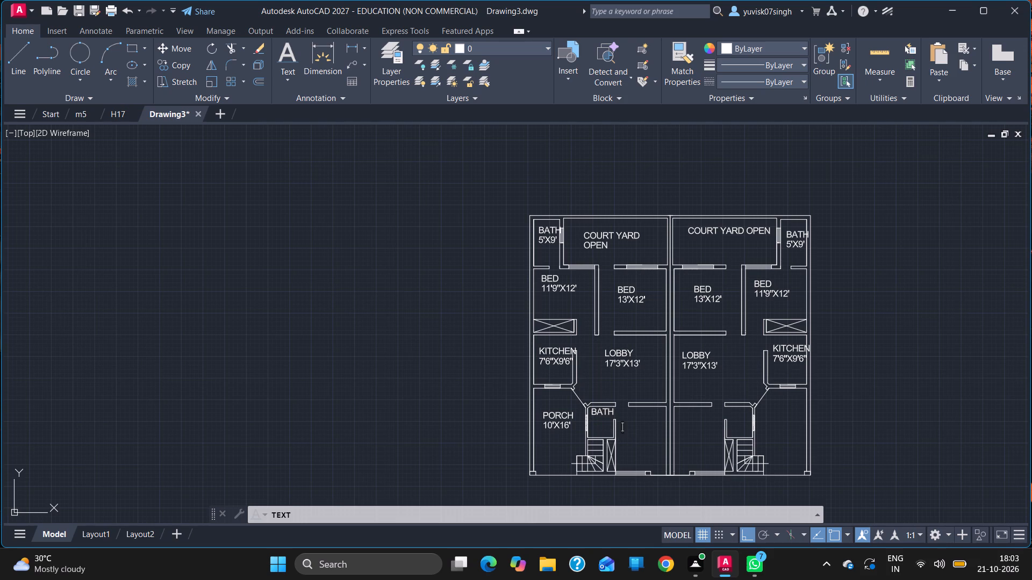
left_click(620, 429)
type("DRAW")
type("ING")
key("Return")
key("9")
key("apostrophe")
type("9\"")
key("x")
type("12'")
type("6\"")
Label the front entrance opening of each house's porch area GATE, first the west house and then the east house.
left_click(542, 469)
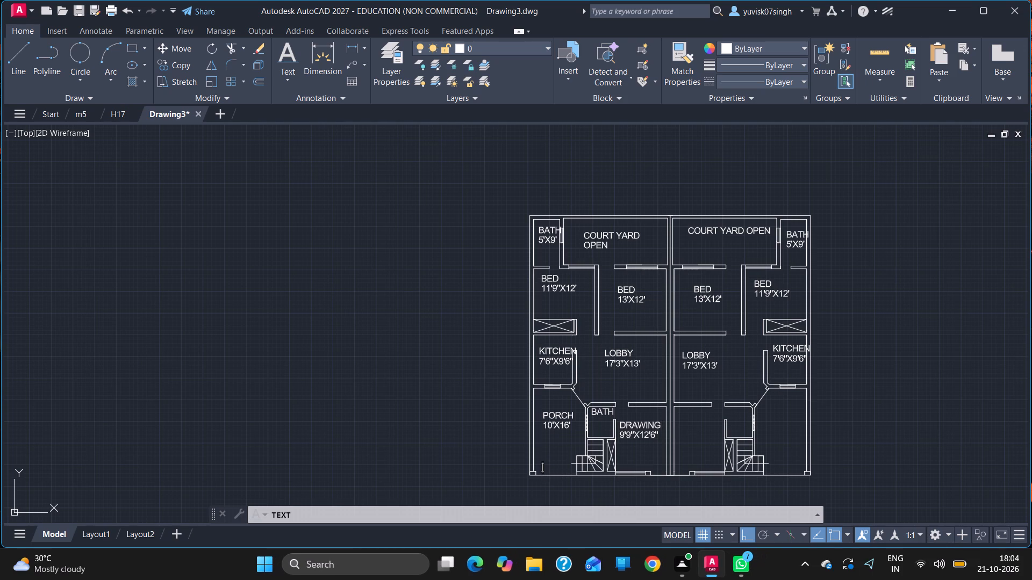
type("GATE")
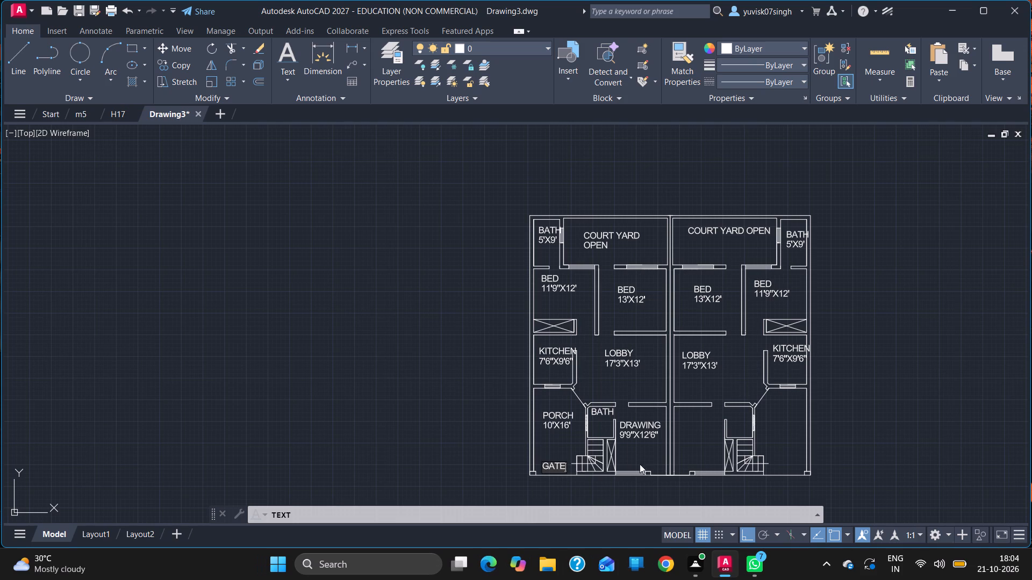
left_click(786, 466)
type("GATE")
Label the east house's inner front room DRAWING with 9'9"X12'6" on a second line.
left_click(680, 425)
type("DRAWIM")
key("BackSpace")
type("NG")
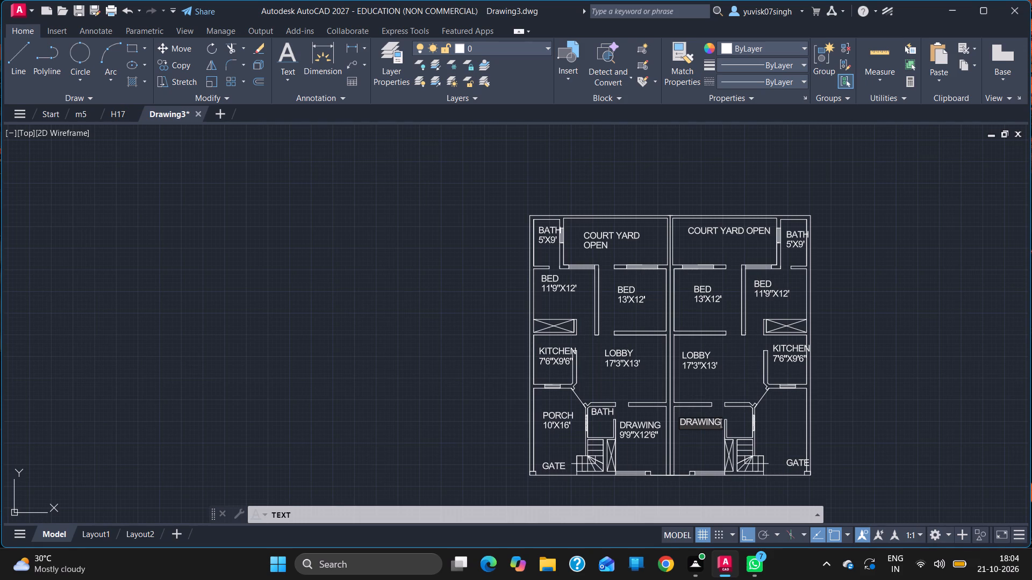
key("Return")
key("9")
key("apostrophe")
type("9\"")
key("x")
type("12'")
type("6\"")
Label the east house's small room above the staircase BATH.
left_click(729, 416)
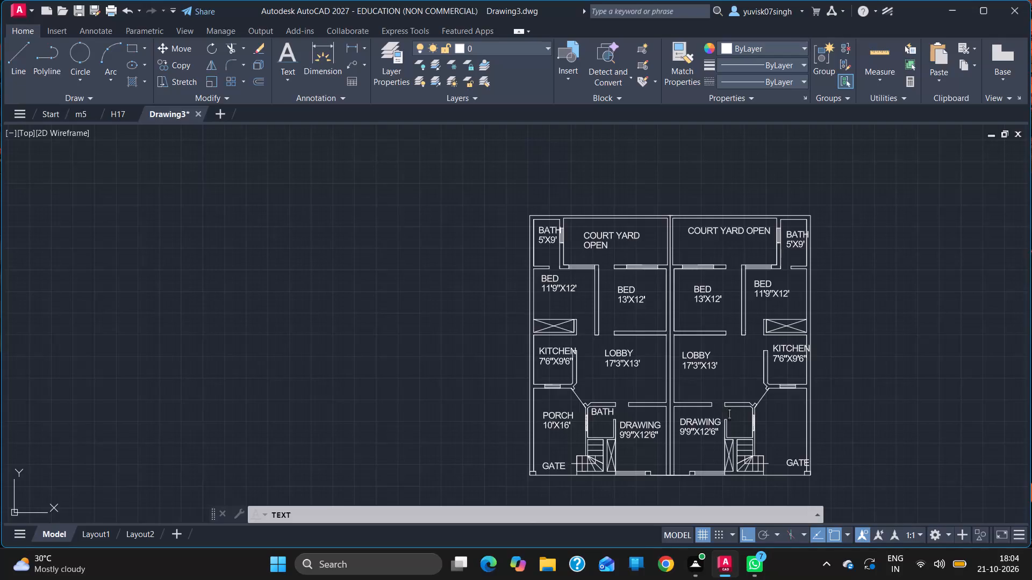
type("BATH")
Label the east house's outer front area below the kitchen PORCH with 10'X16' on a second line, and finish the text command.
left_click(771, 423)
key("p")
type("ORCH")
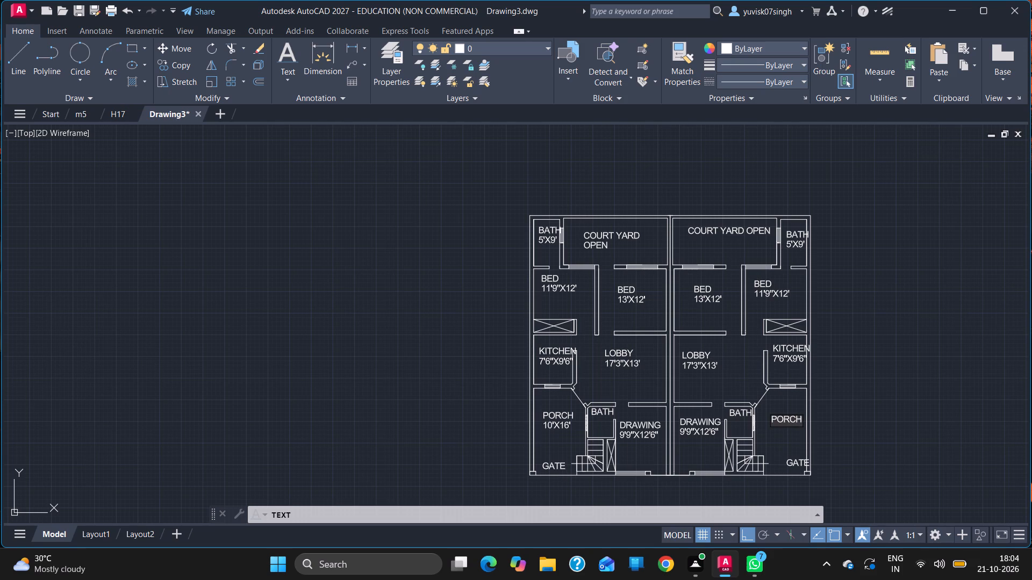
key("Return")
type("10")
type("'X16'")
key("Return")
key("Return")
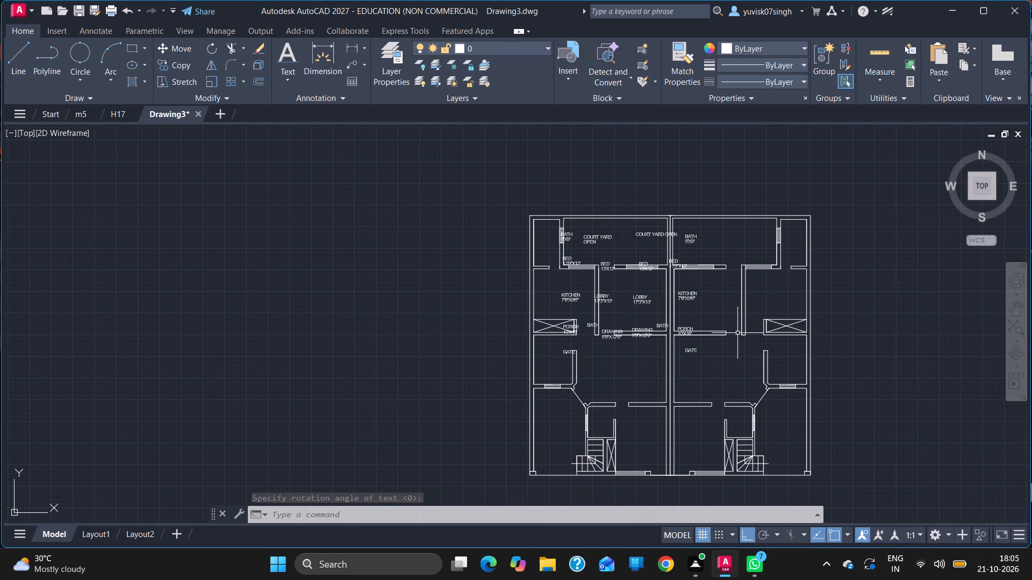
Move the east house's BATH and 5'X9' texts into its rear corner bathroom, turning off Ortho and object snap for free placement.
left_click_drag(700, 252, 688, 231)
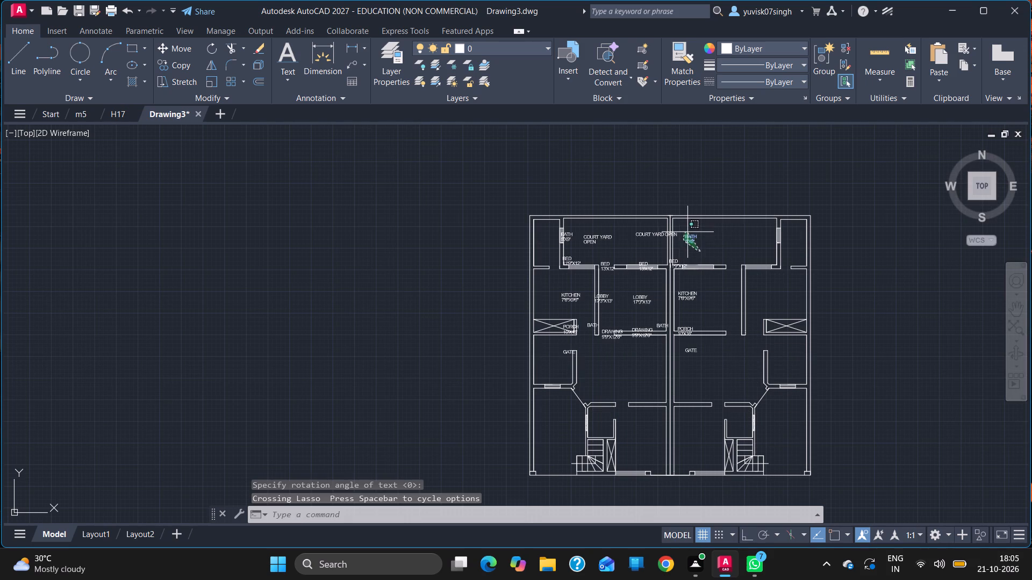
left_click_drag(688, 231, 692, 231)
left_click_drag(686, 236, 730, 233)
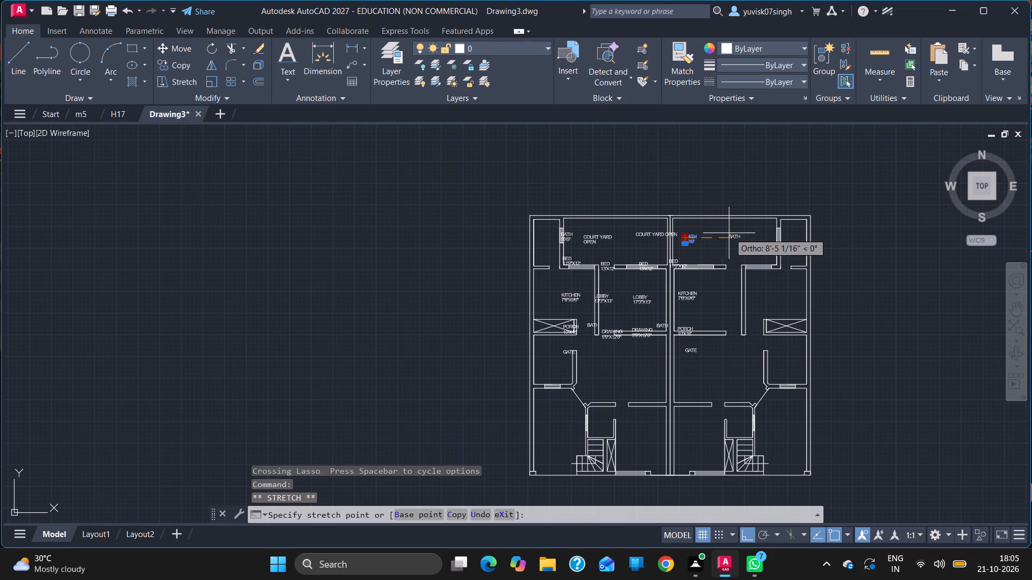
left_click_drag(730, 233, 787, 237)
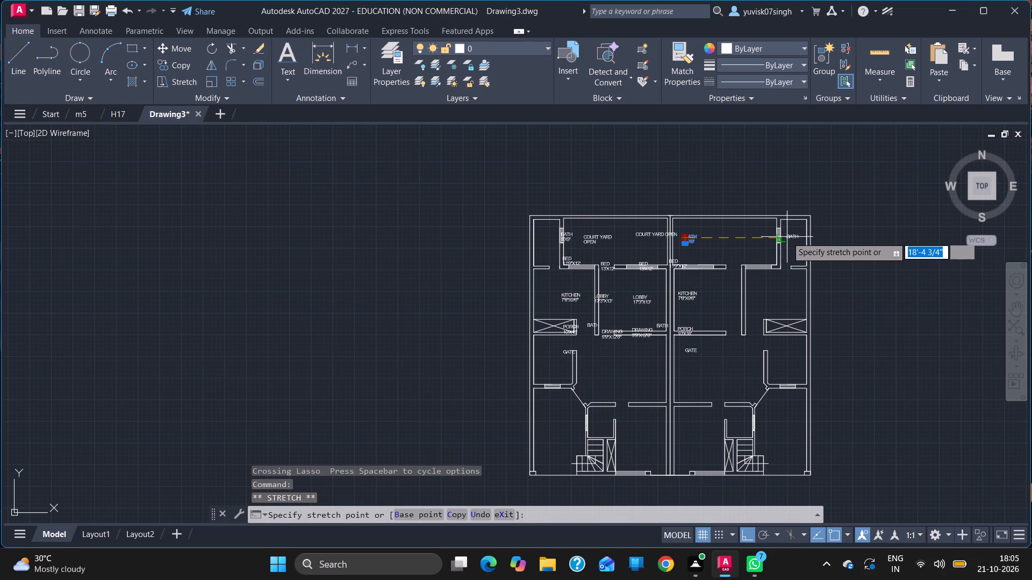
left_click(787, 237)
left_click_drag(780, 238, 790, 236)
left_click(790, 236)
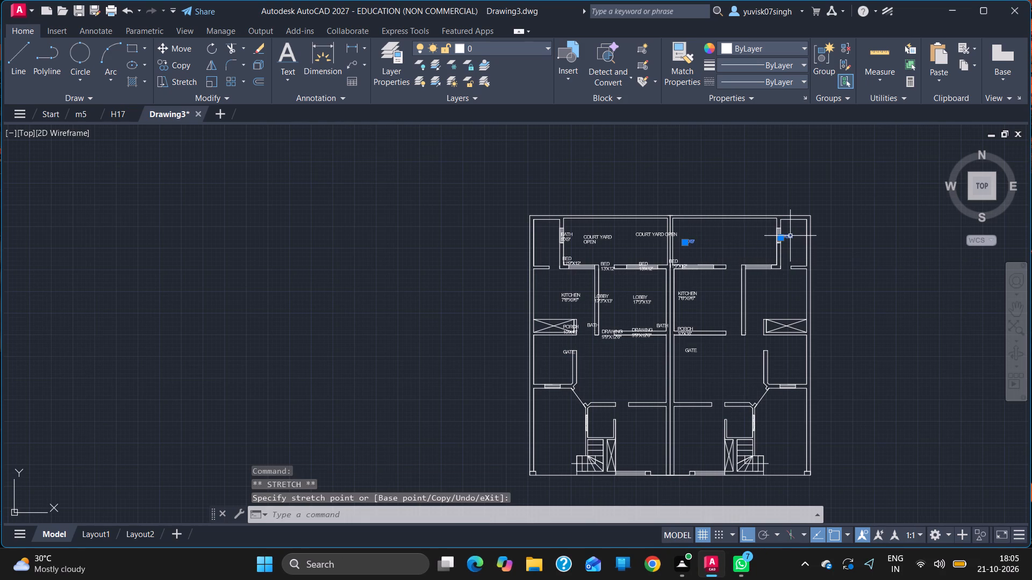
scroll(790, 236, "up", 2, "ctrl")
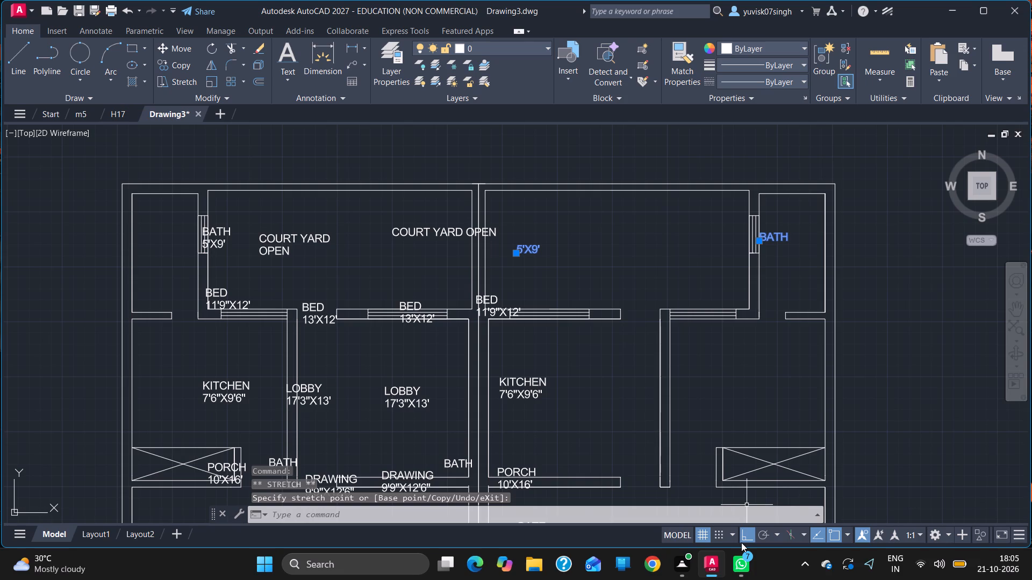
left_click(740, 541)
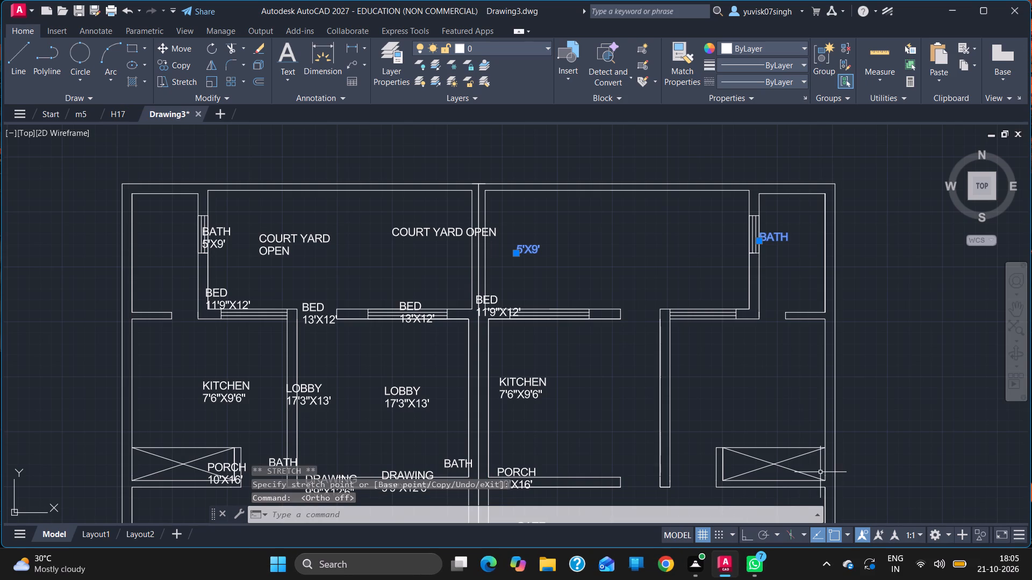
left_click(833, 534)
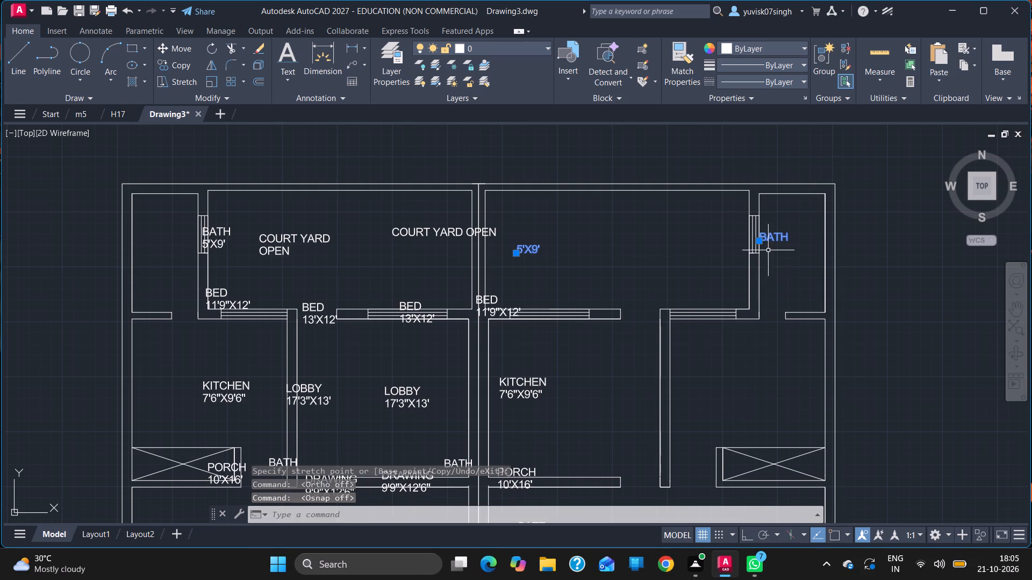
left_click_drag(760, 240, 774, 238)
left_click(774, 238)
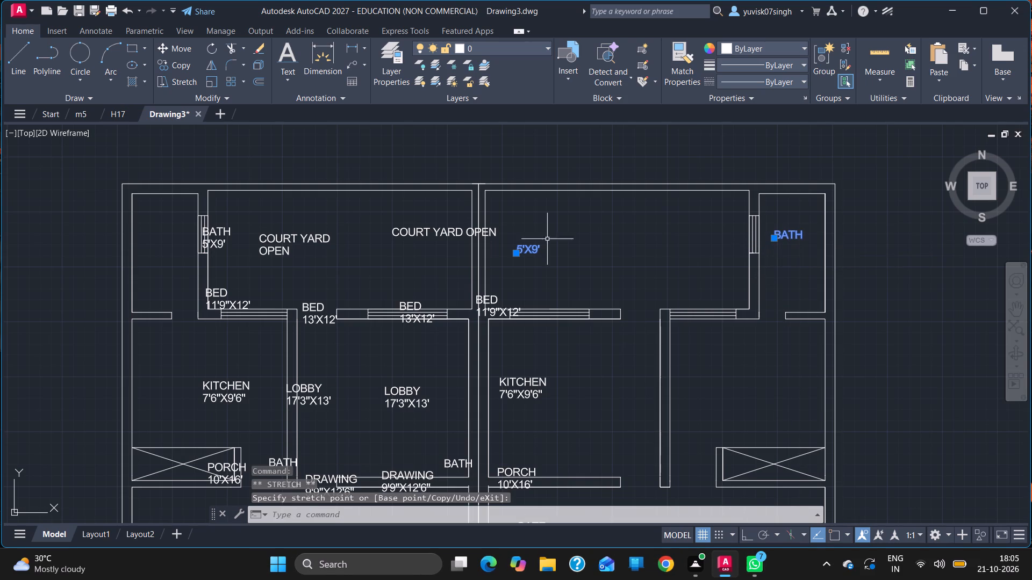
left_click_drag(517, 252, 776, 269)
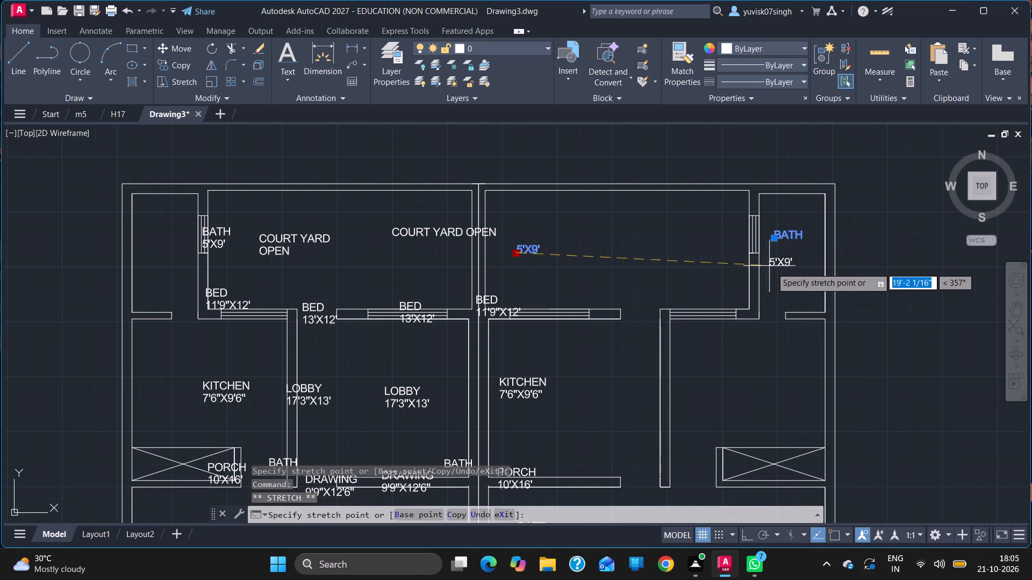
left_click_drag(776, 269, 775, 252)
left_click(775, 252)
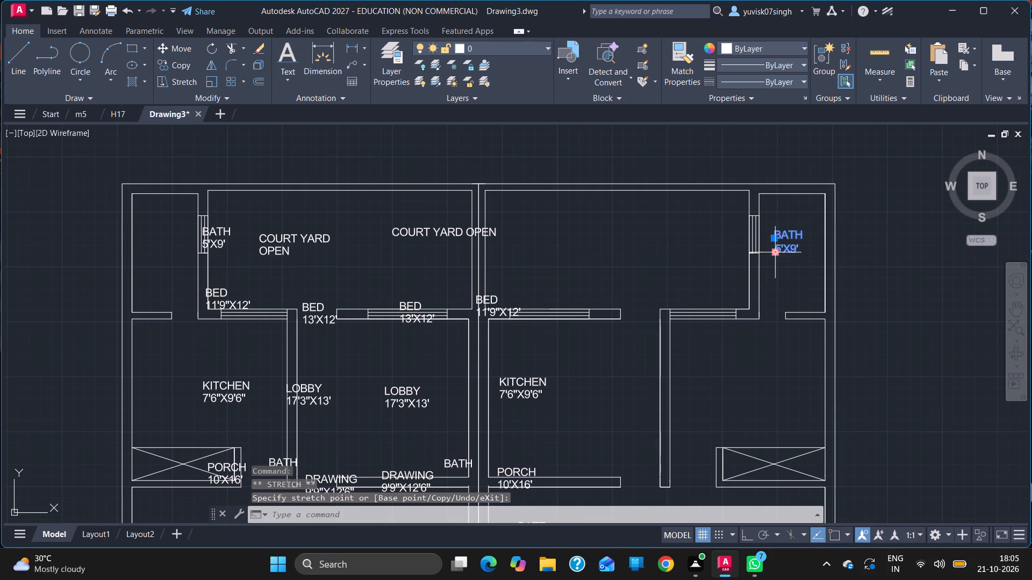
Move the single-line COURT YARD OPEN text into the middle of the east house's rear courtyard.
left_click(402, 229)
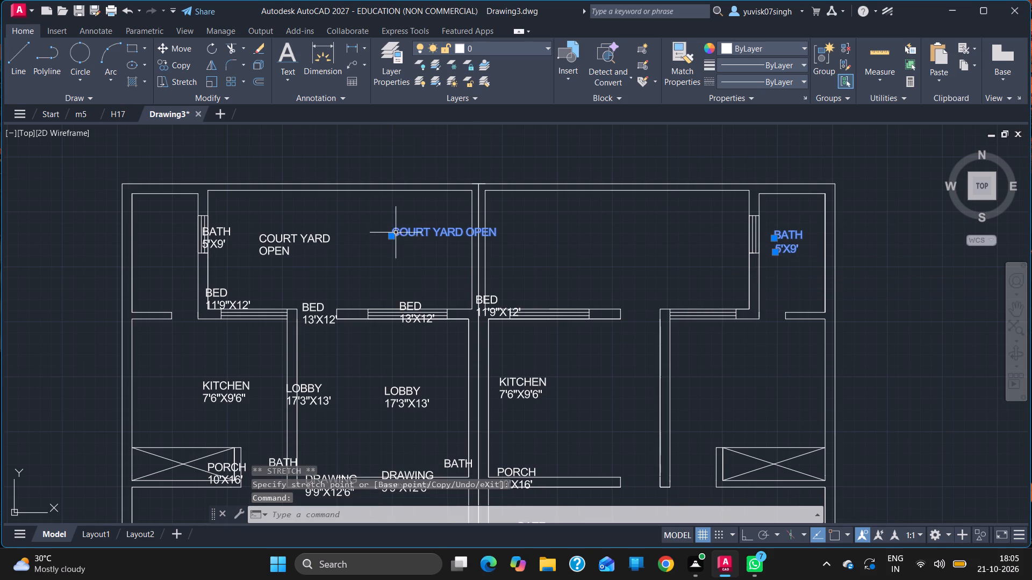
left_click_drag(392, 236, 553, 232)
left_click(553, 232)
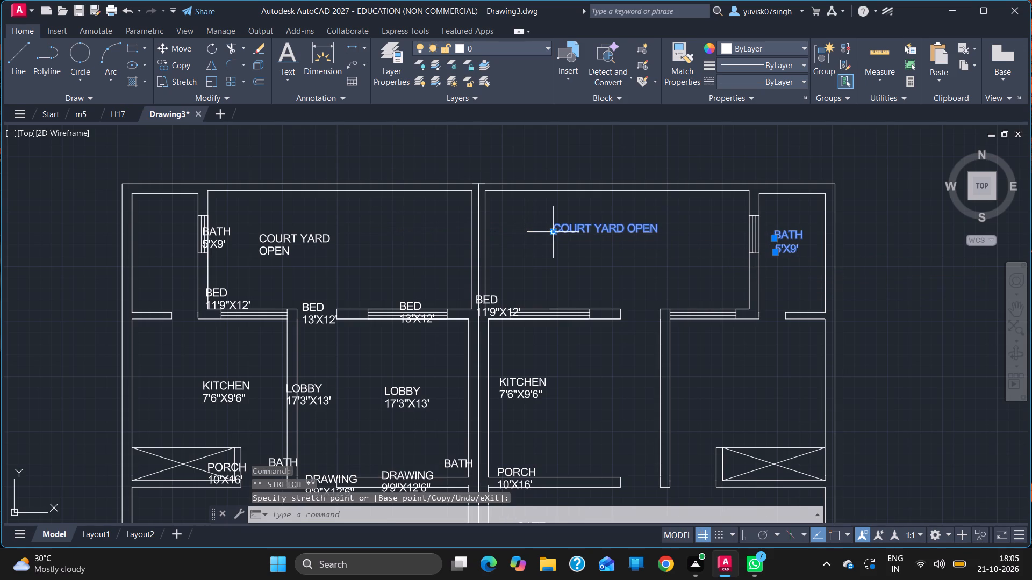
Move the west house's COURT YARD text and the OPEN line below it towards the middle of its rear courtyard.
left_click(264, 240)
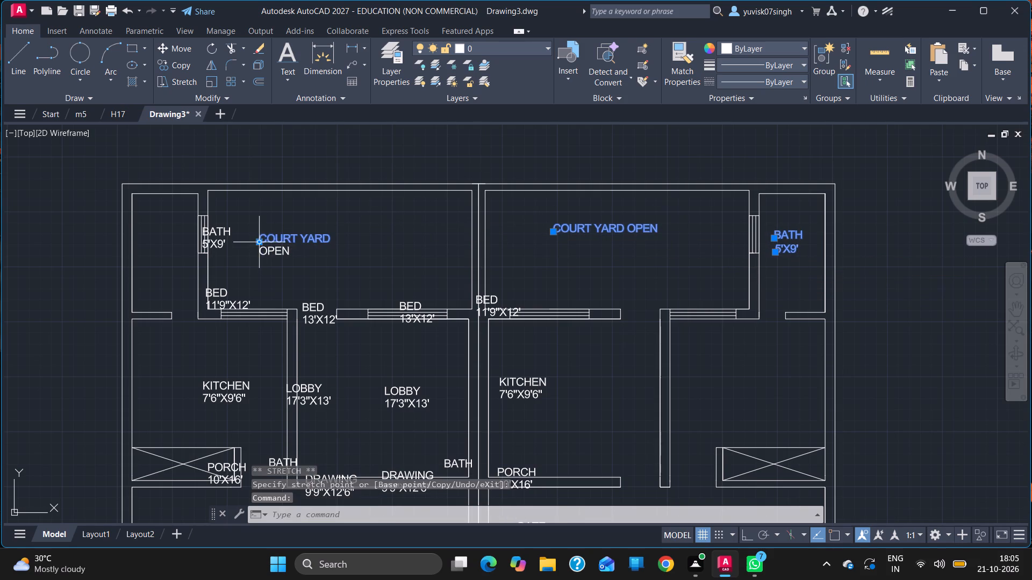
left_click_drag(259, 242, 334, 232)
left_click_drag(334, 232, 268, 256)
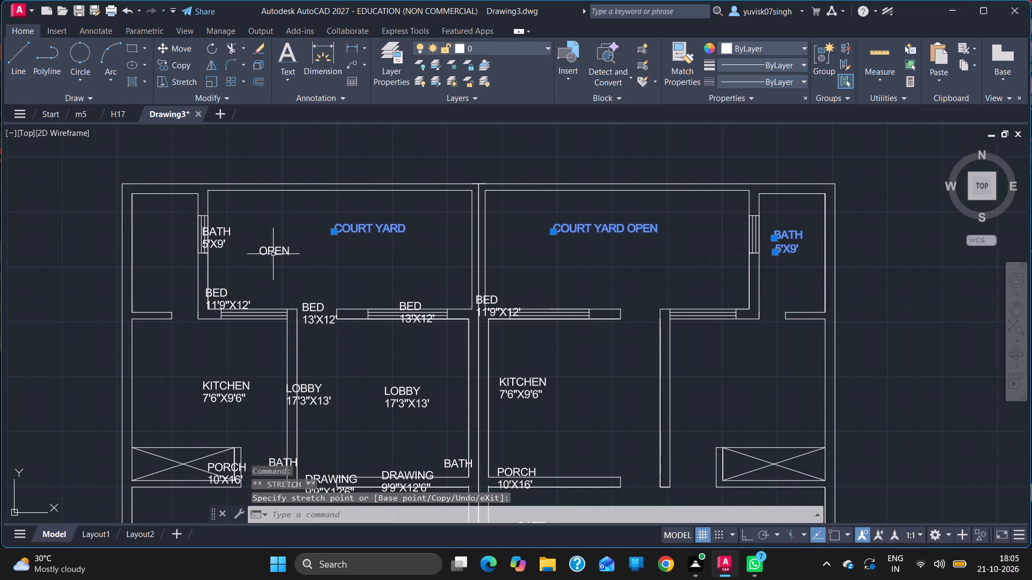
left_click_drag(268, 256, 264, 253)
left_click(264, 253)
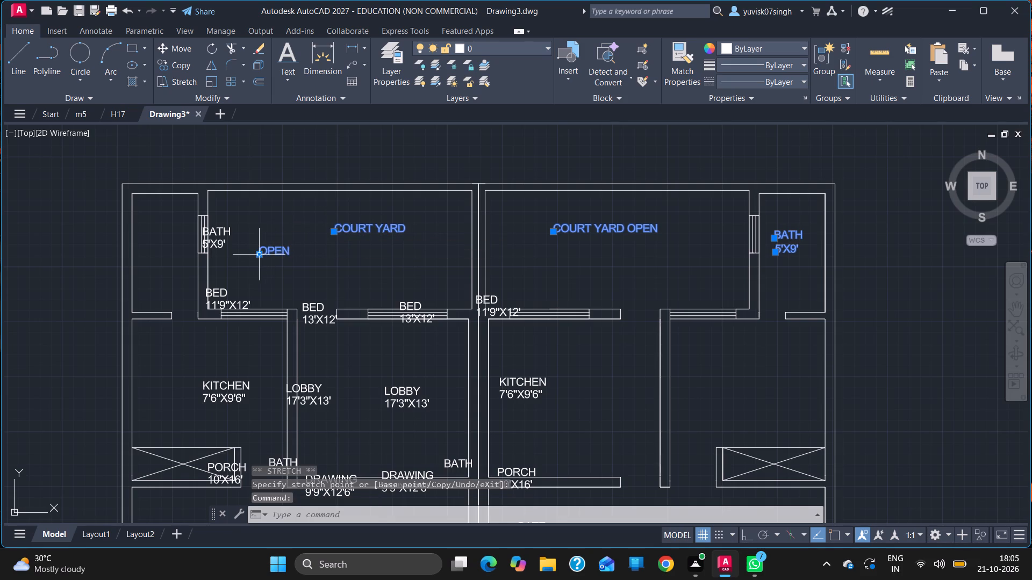
left_click_drag(259, 255, 334, 249)
left_click(334, 249)
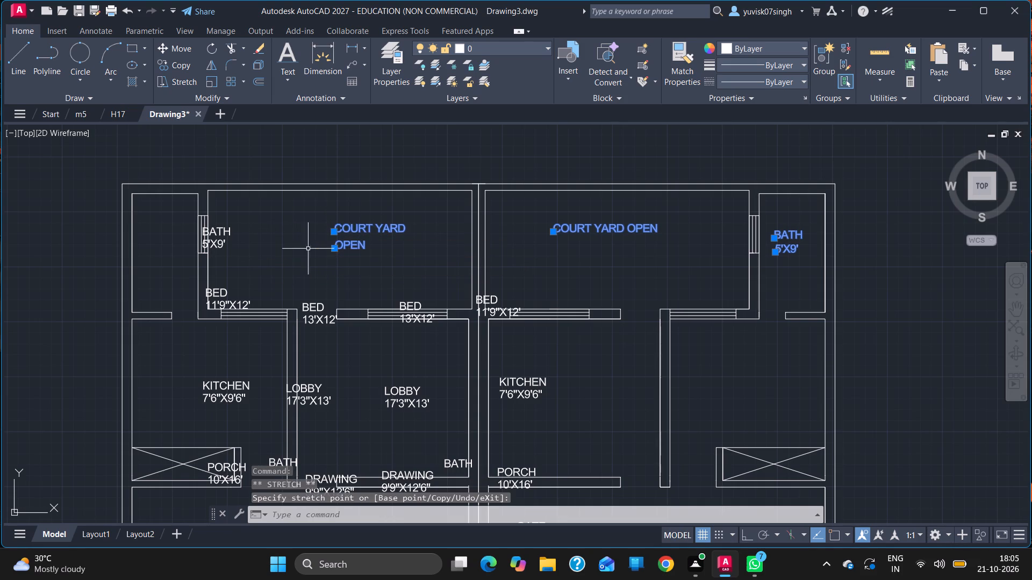
Move the west house's BATH and 5'X9' texts into its rear corner bathroom, one below the other.
left_click(224, 234)
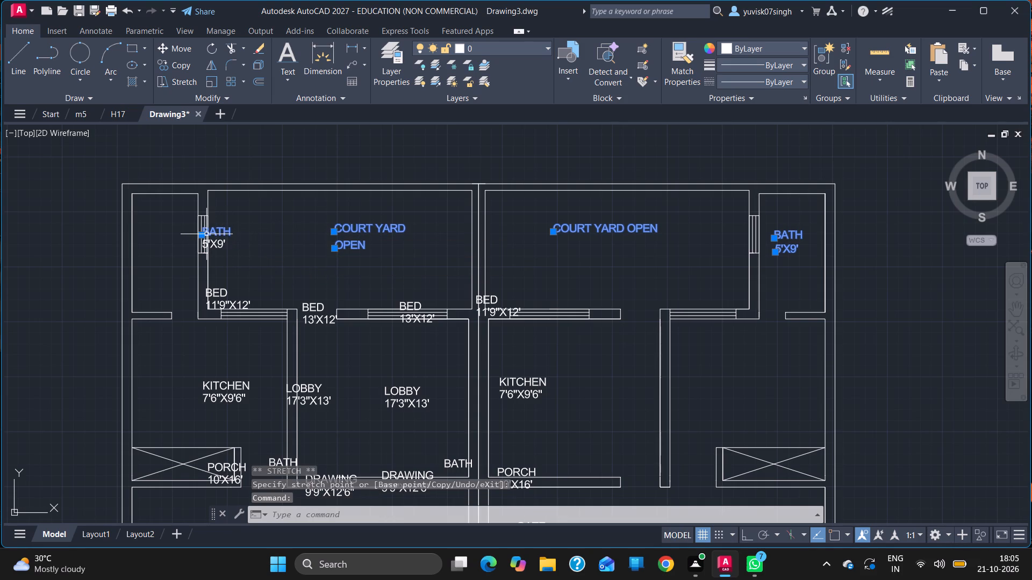
left_click_drag(202, 235, 156, 223)
left_click_drag(156, 223, 210, 245)
left_click(210, 245)
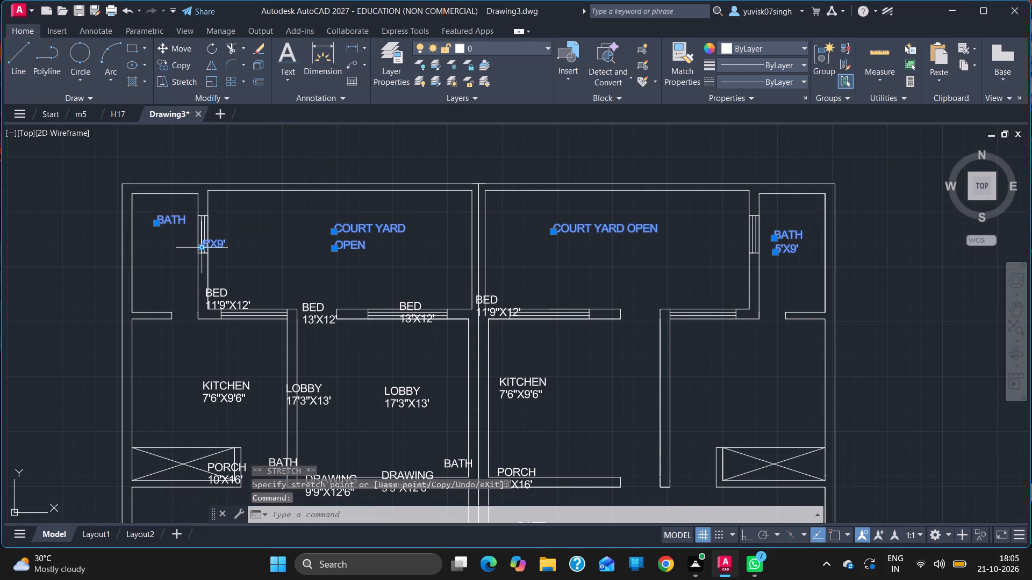
left_click_drag(200, 247, 161, 241)
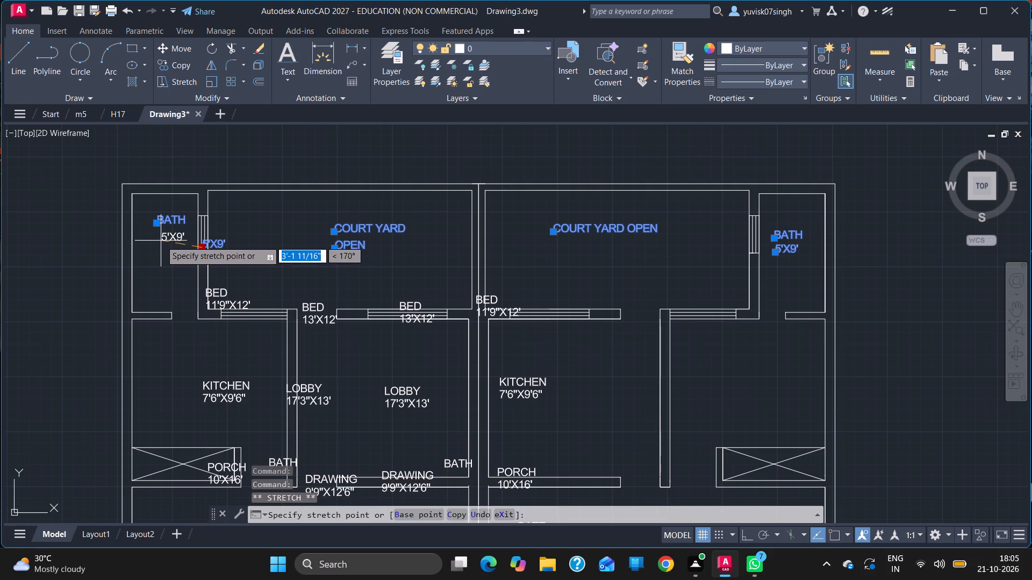
left_click_drag(161, 241, 217, 289)
Move the west house's BED and 11'9"X12' texts into its outer bedroom, one below the other.
left_click(217, 289)
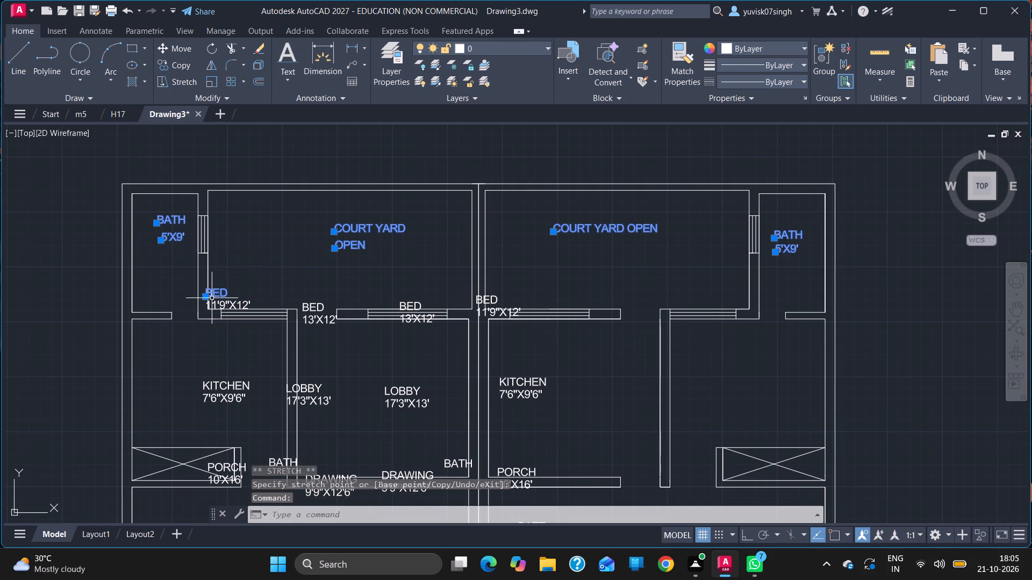
left_click_drag(205, 298, 172, 352)
left_click_drag(172, 352, 217, 303)
left_click(217, 303)
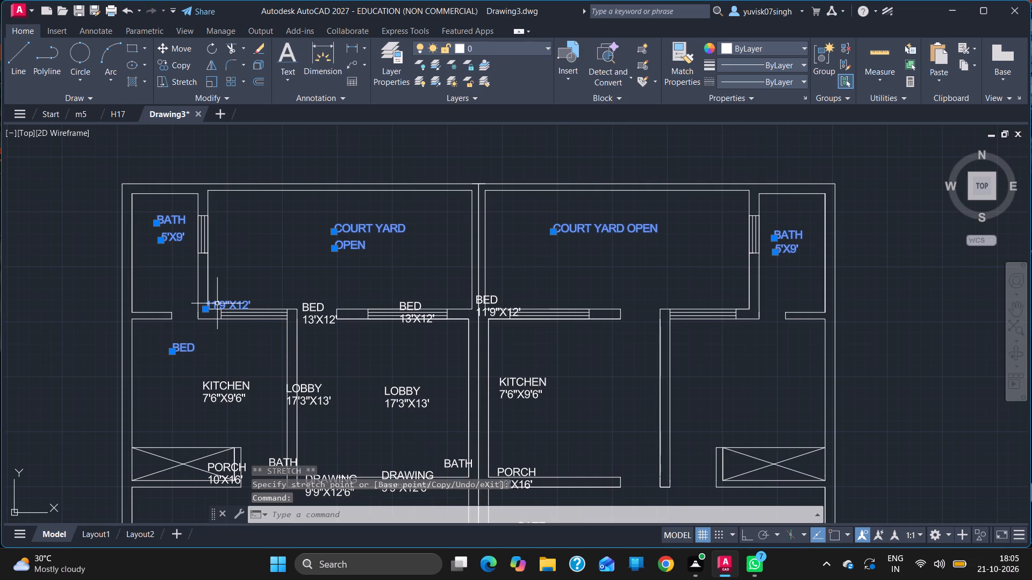
left_click_drag(205, 309, 169, 370)
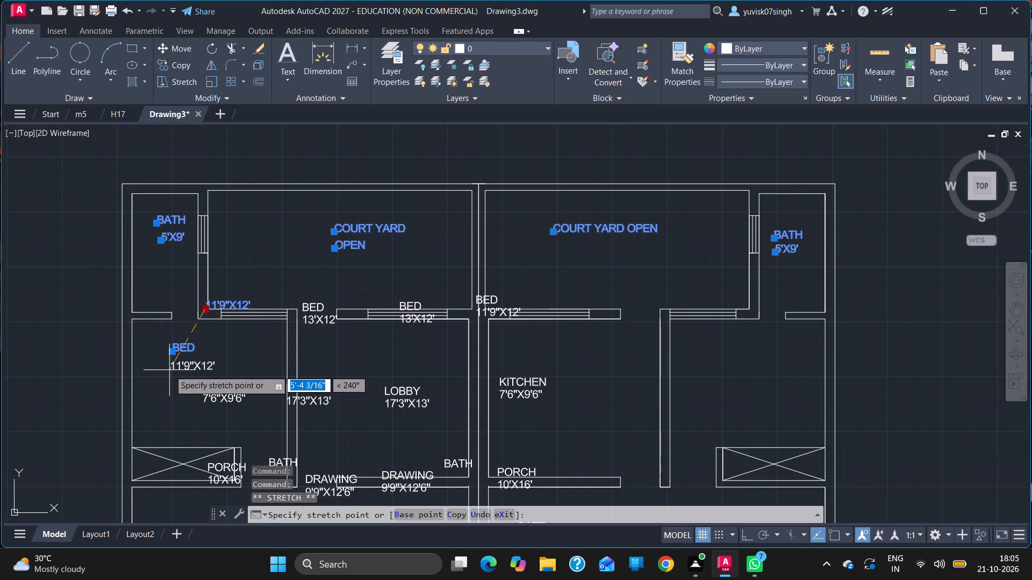
left_click(169, 370)
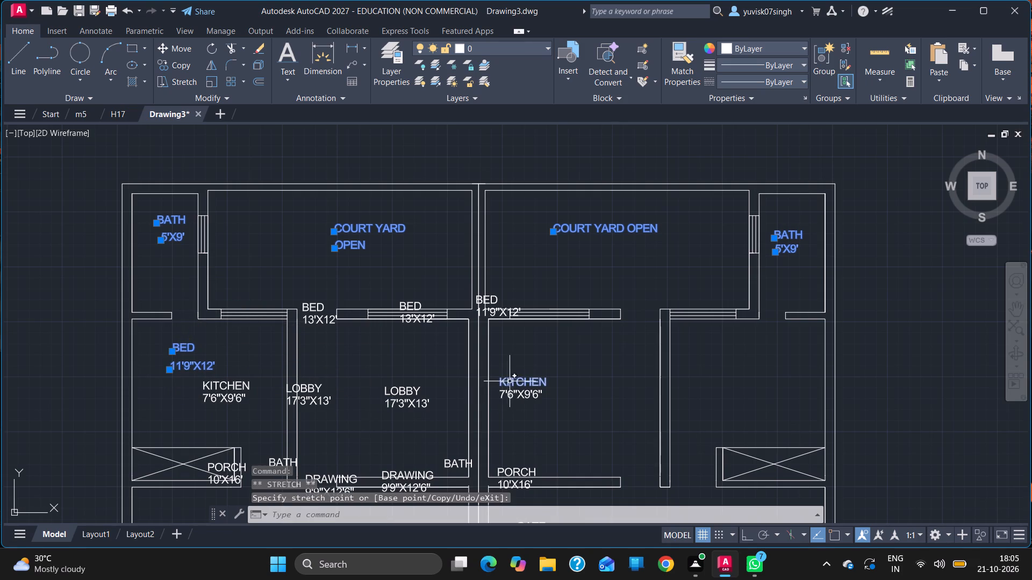
Move the east house's BED and 11'9"X12' texts into its outer bedroom, with the size below the name.
left_click(511, 382)
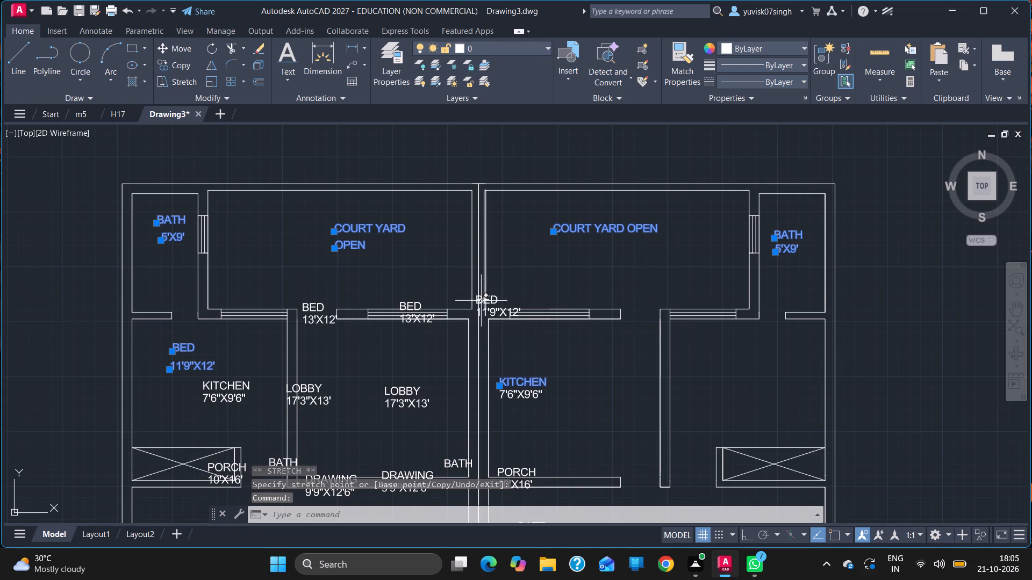
left_click(481, 304)
left_click_drag(478, 305, 699, 374)
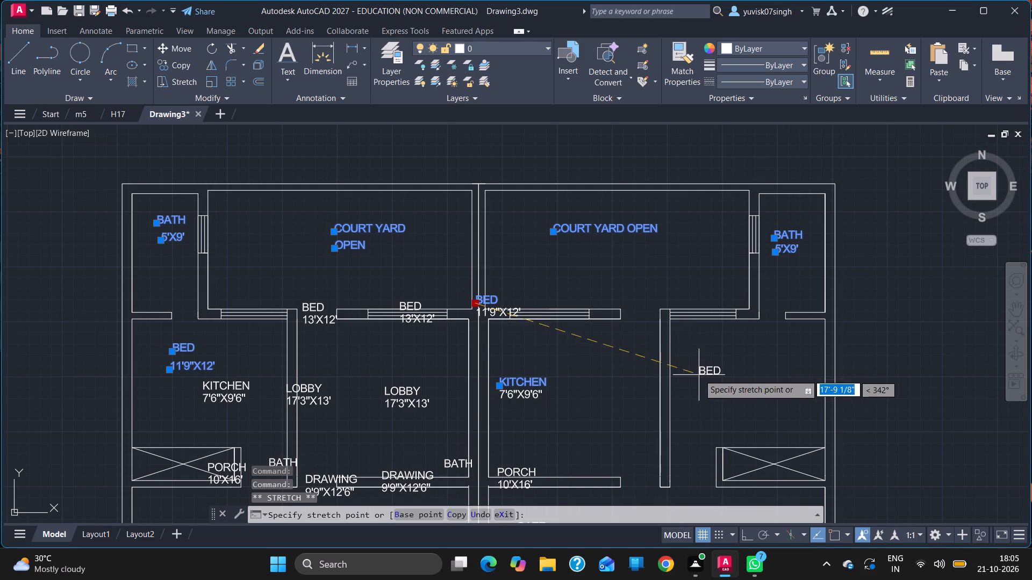
left_click_drag(699, 374, 732, 367)
left_click_drag(732, 367, 506, 313)
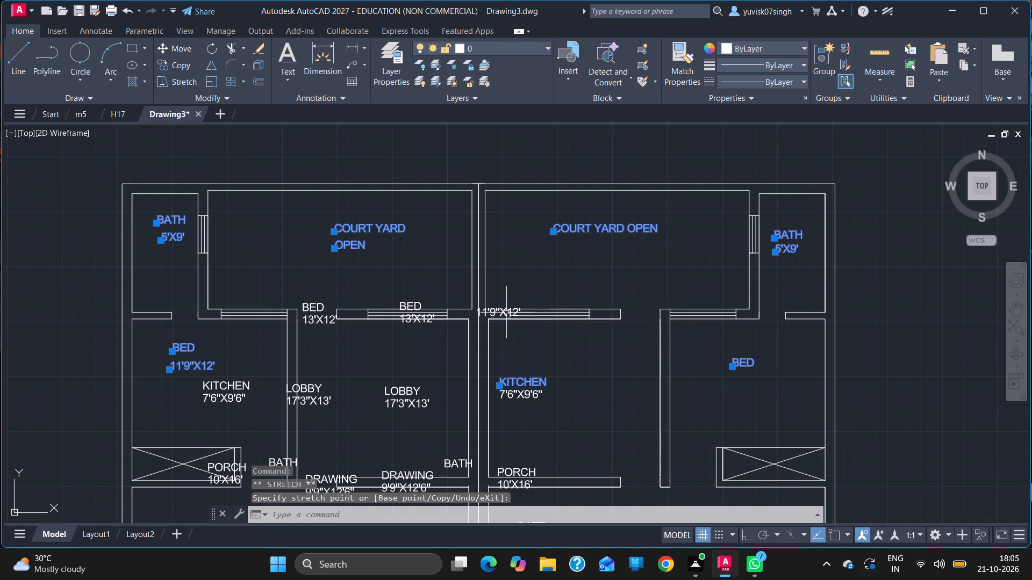
left_click(506, 313)
left_click_drag(476, 317, 646, 365)
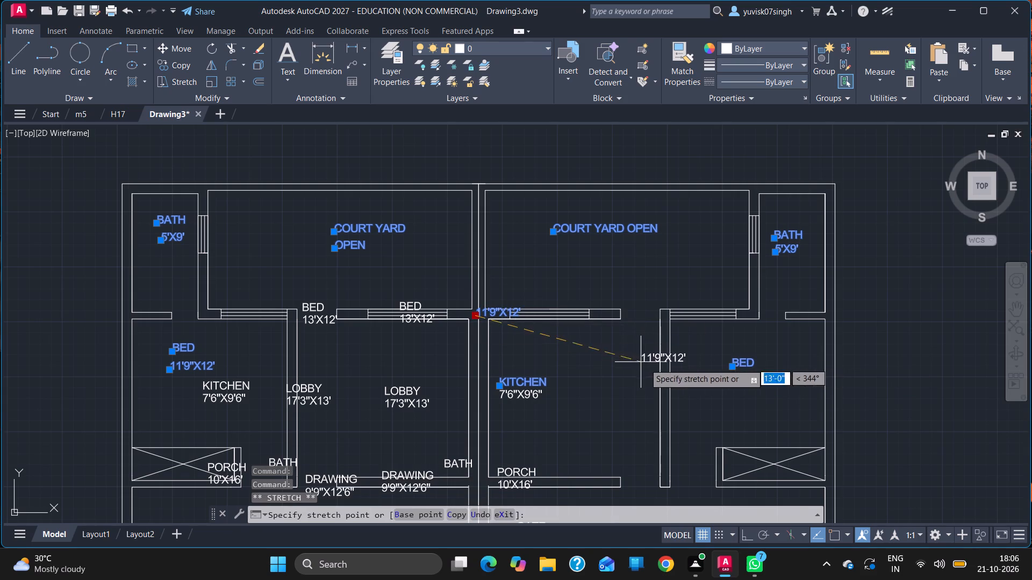
left_click_drag(646, 365, 722, 382)
left_click(722, 382)
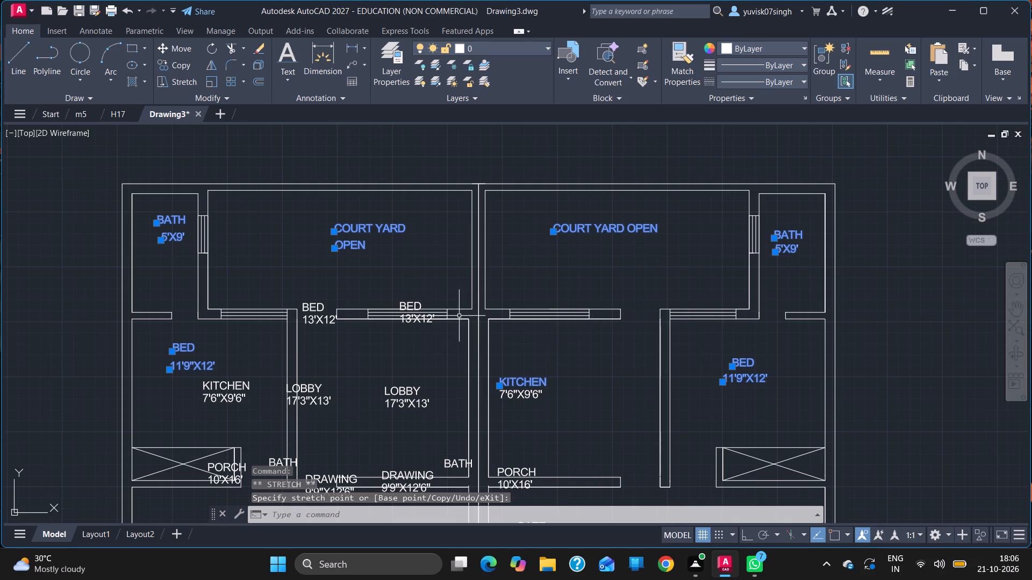
Move the east house's BED and 13'X12' texts into its inner bedroom beside the shared wall, one below the other.
left_click(413, 307)
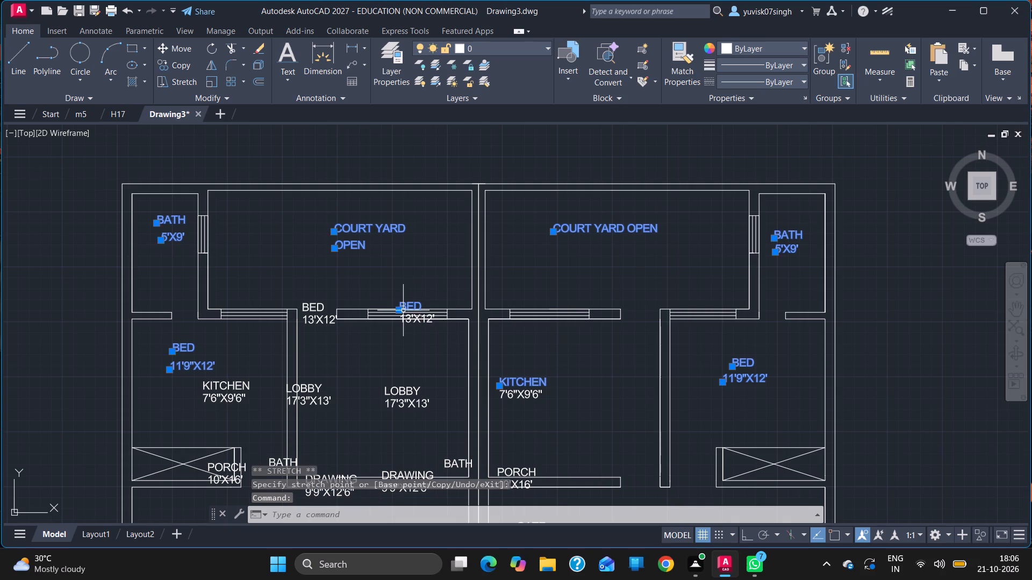
left_click_drag(398, 310, 558, 347)
left_click(558, 347)
left_click(410, 321)
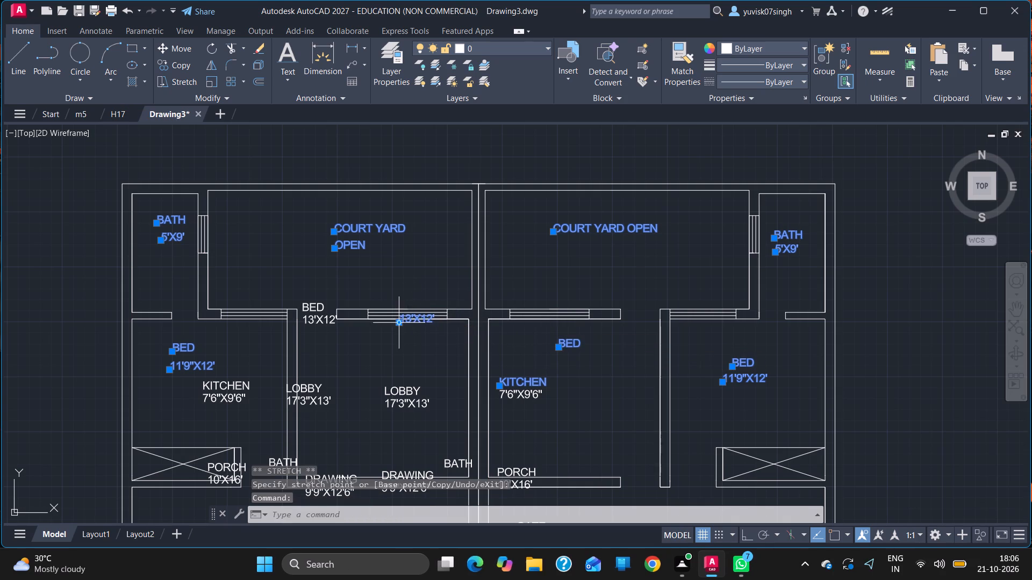
left_click_drag(401, 325, 558, 364)
left_click(558, 364)
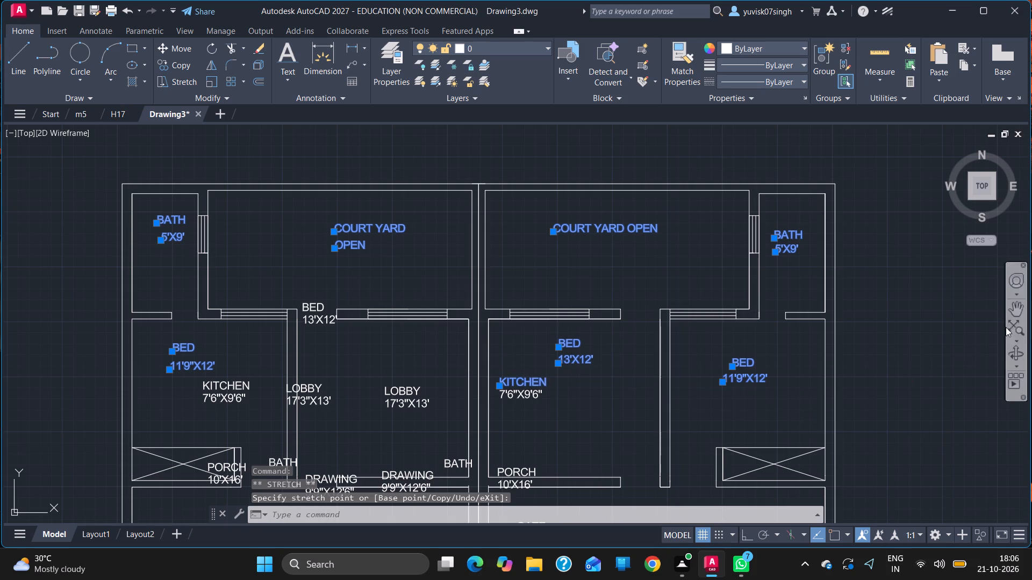
Move the west house's BED and 13'X12' texts into its inner bedroom beside the shared wall, one below the other.
left_click(1013, 315)
left_click_drag(924, 344, 909, 265)
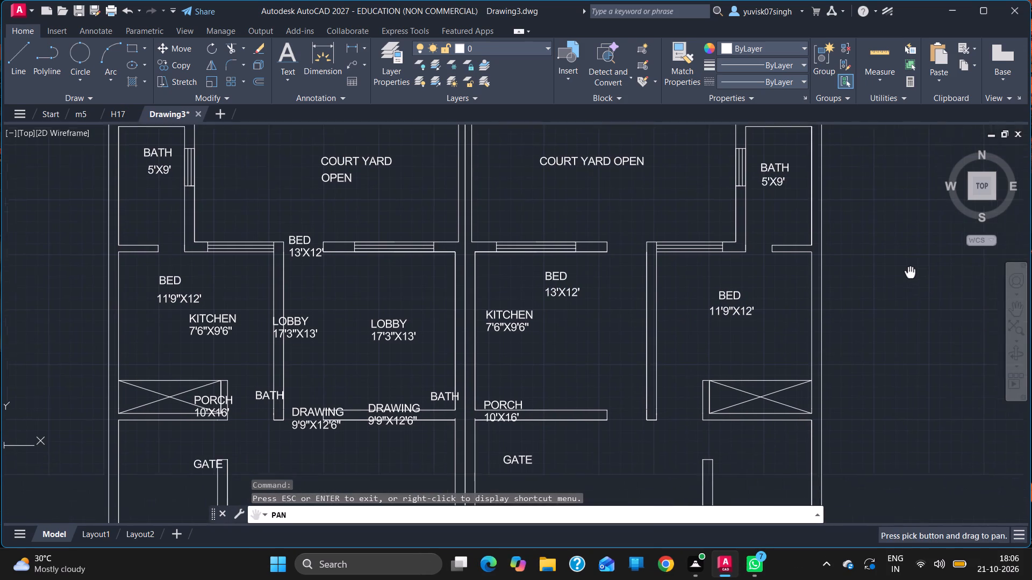
left_click_drag(909, 265, 895, 189)
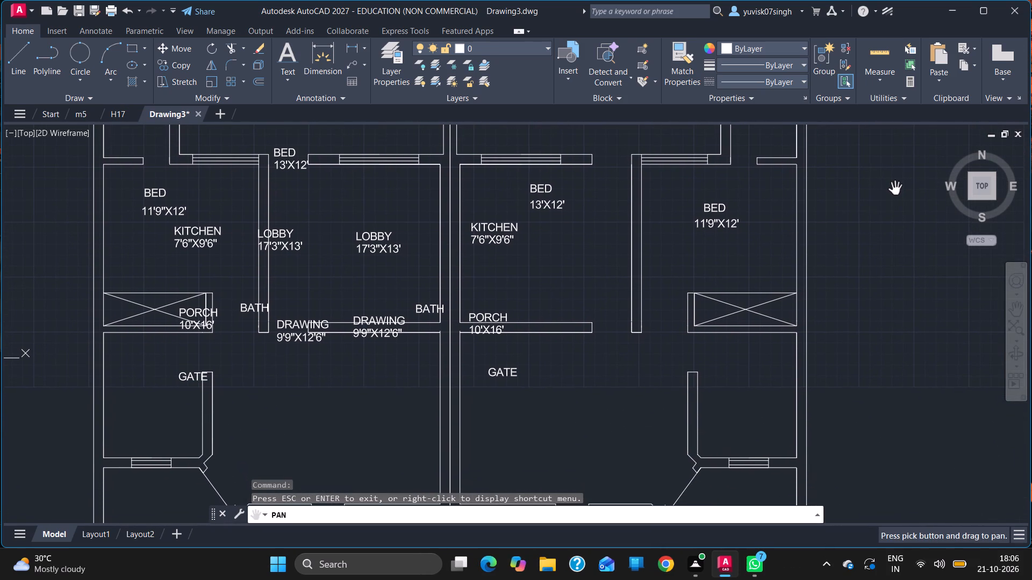
key("Escape")
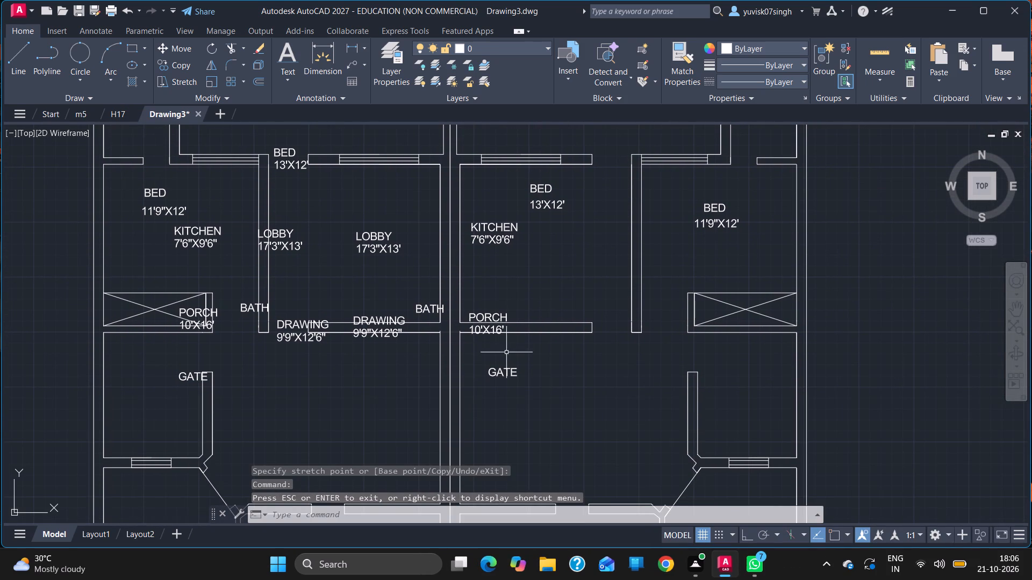
left_click(291, 155)
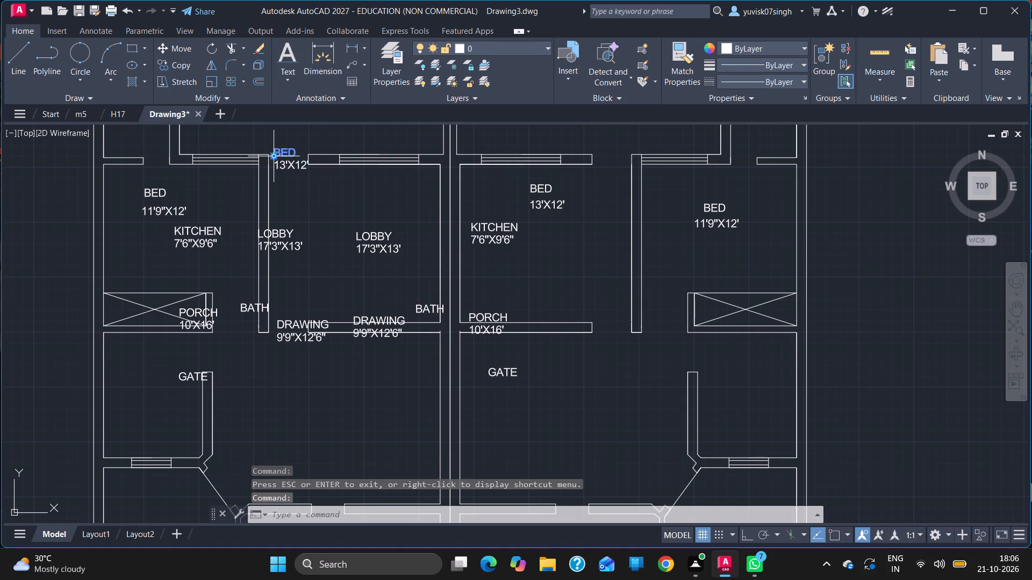
left_click_drag(275, 156, 340, 187)
left_click(340, 187)
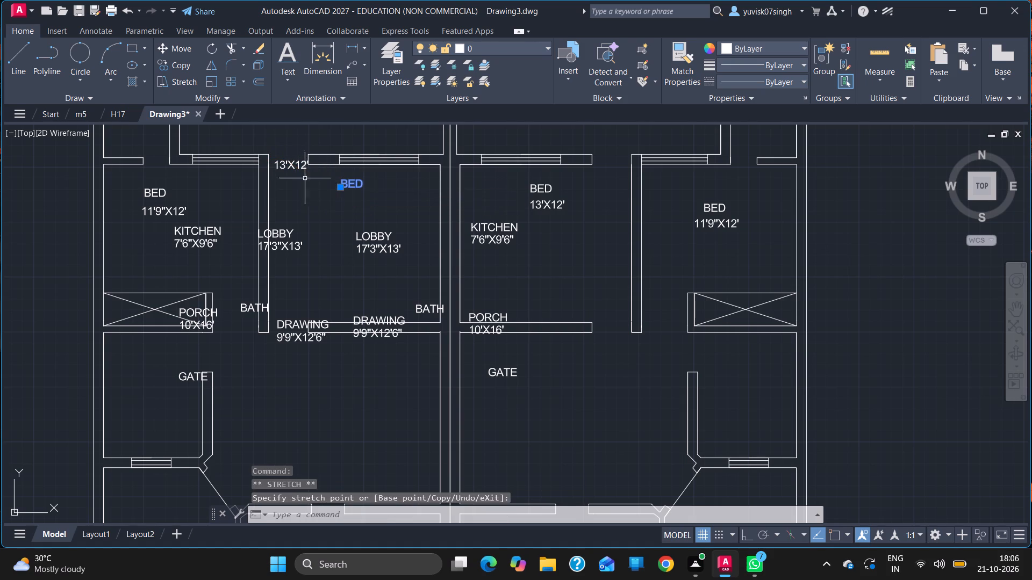
left_click(294, 166)
left_click_drag(275, 169, 312, 192)
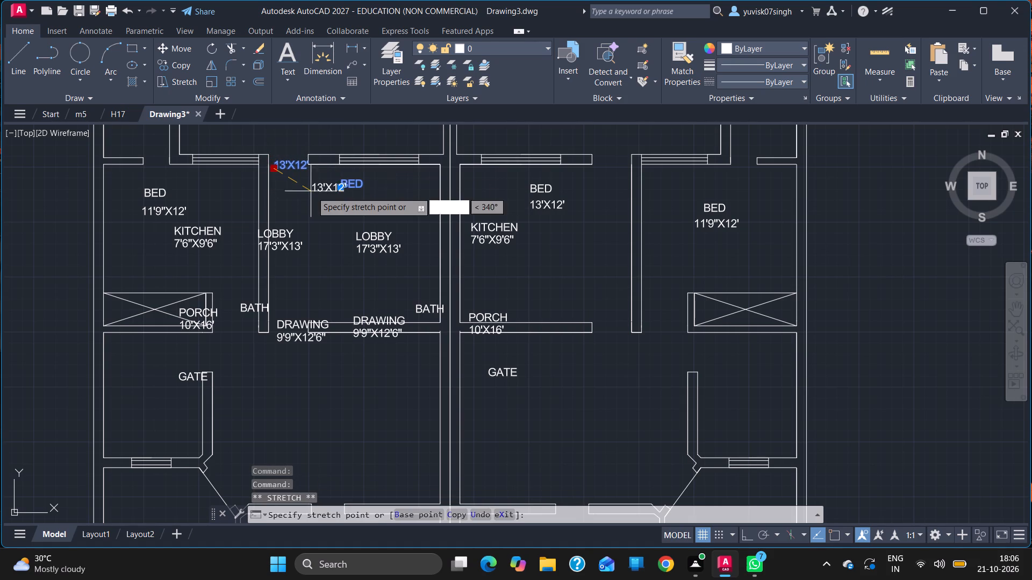
left_click_drag(312, 192, 338, 205)
left_click(338, 205)
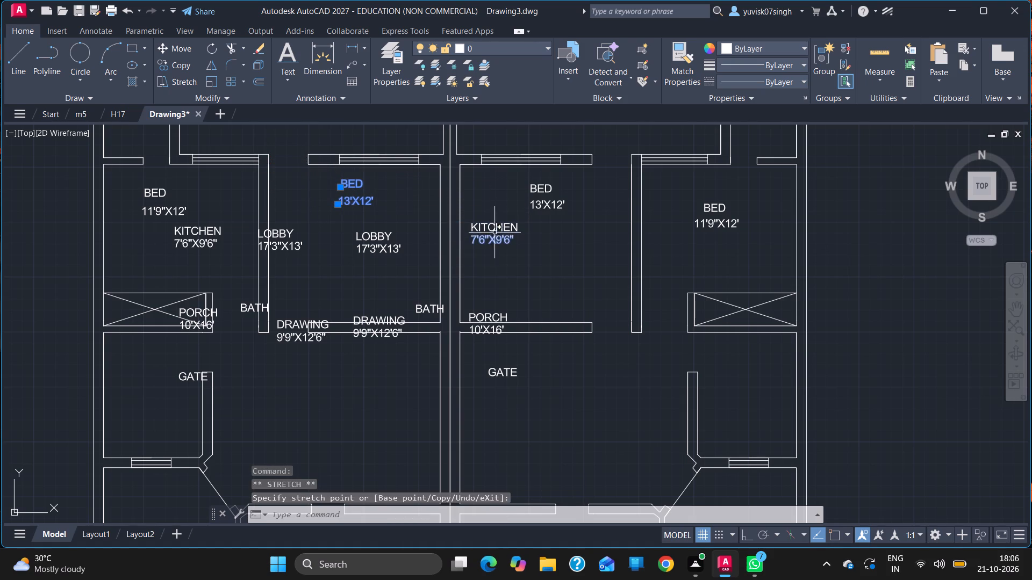
Move the east house's KITCHEN and 7'6"X9'6" texts into its kitchen by the outer side wall, one below the other.
left_click(493, 230)
left_click_drag(473, 234, 725, 374)
left_click(725, 374)
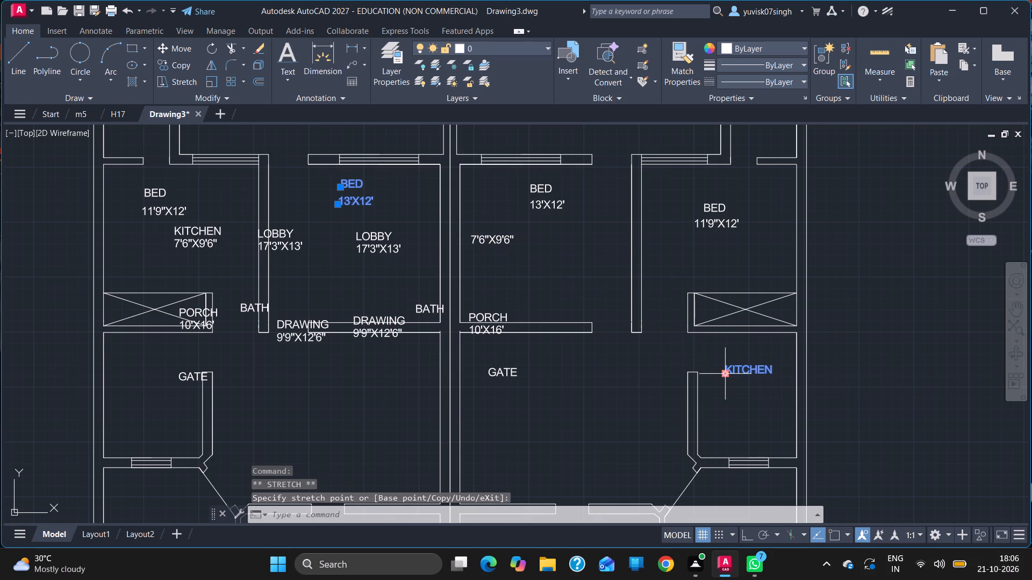
left_click(494, 243)
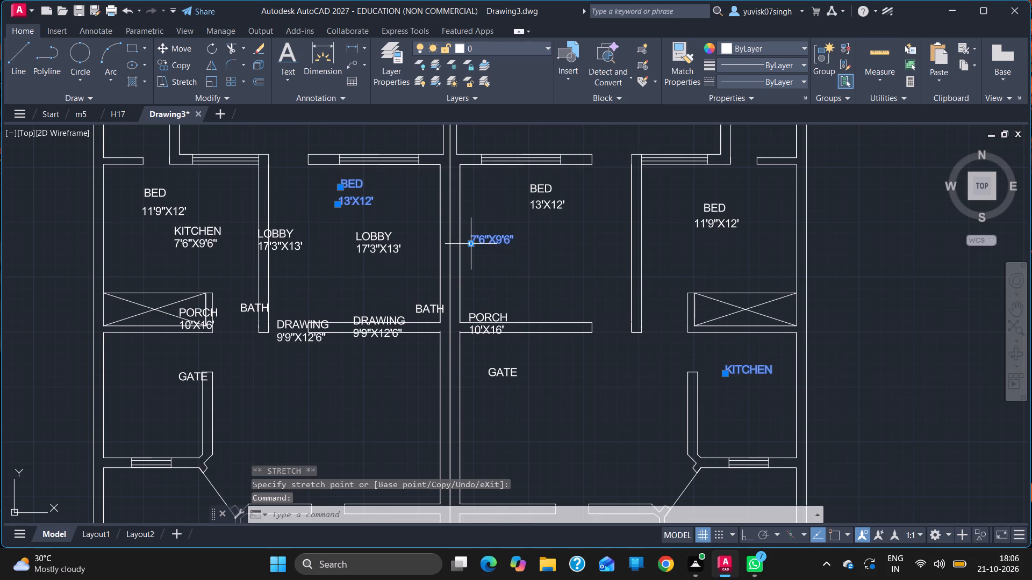
left_click_drag(472, 243, 730, 393)
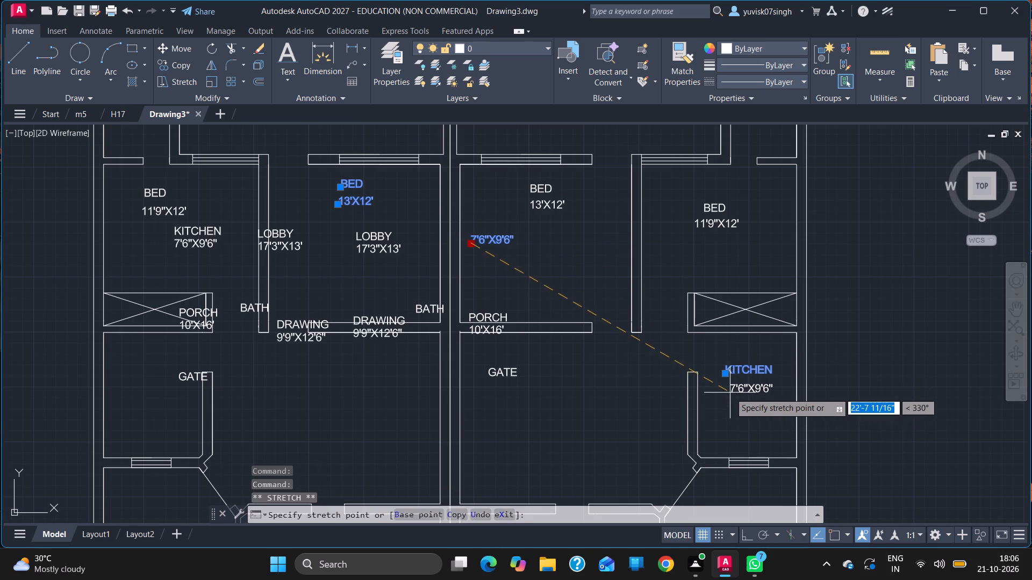
left_click(730, 393)
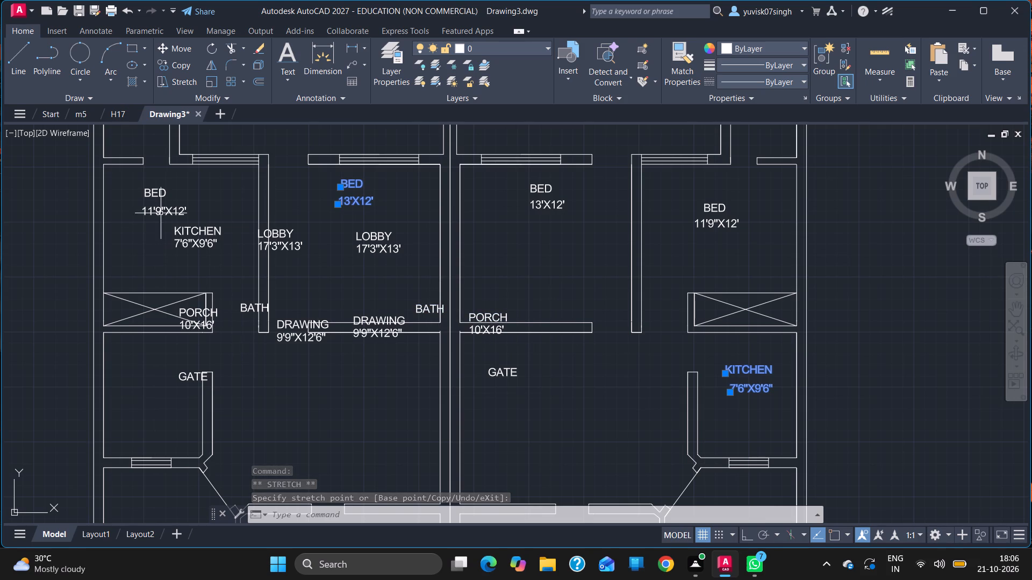
Move the west house's KITCHEN and 7'6"X9'6" texts into its kitchen by the outer side wall, one below the other.
left_click(188, 229)
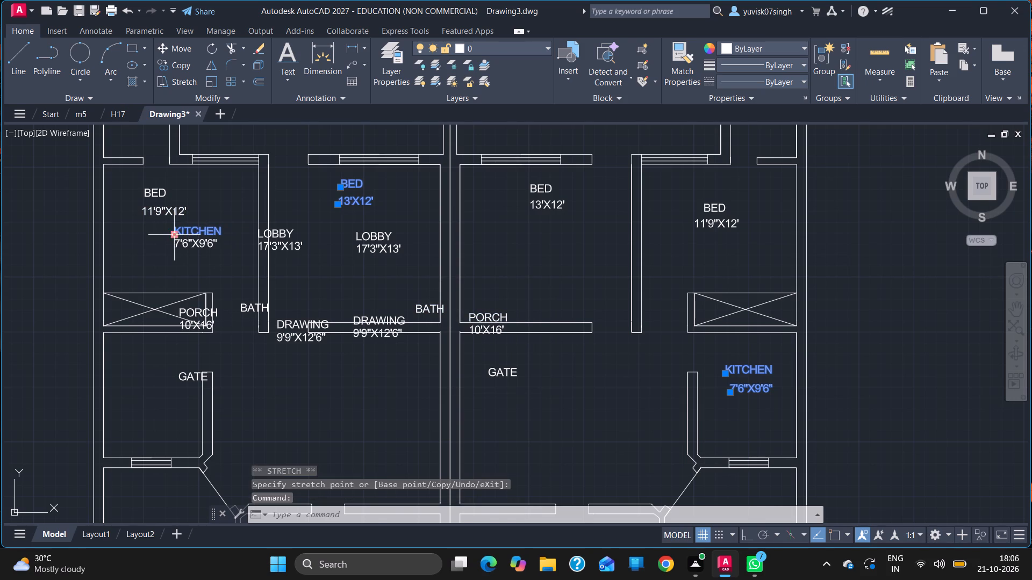
left_click_drag(175, 235, 131, 362)
left_click_drag(131, 362, 194, 271)
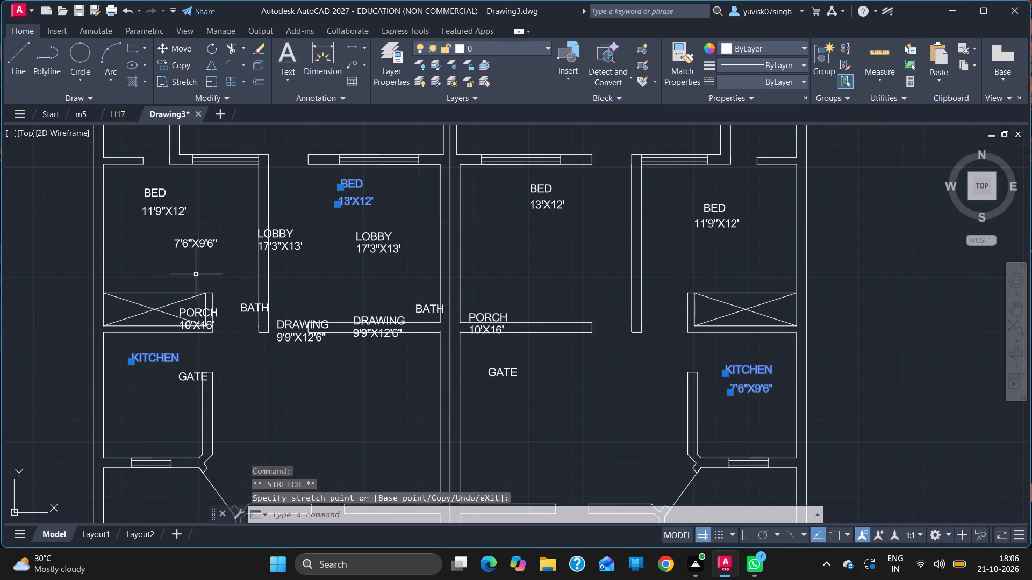
left_click_drag(194, 271, 186, 247)
left_click(184, 246)
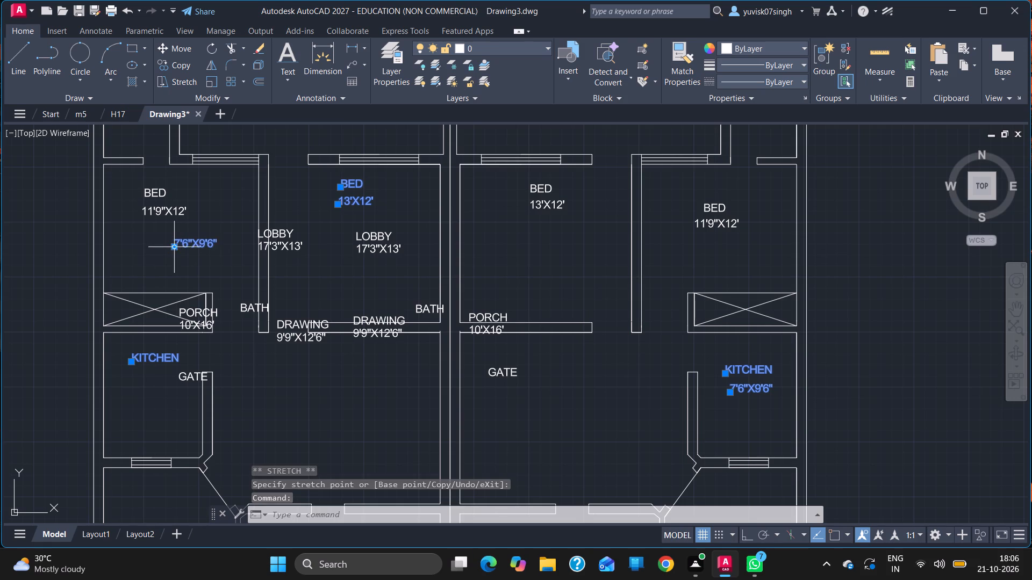
left_click_drag(174, 246, 131, 379)
left_click(131, 379)
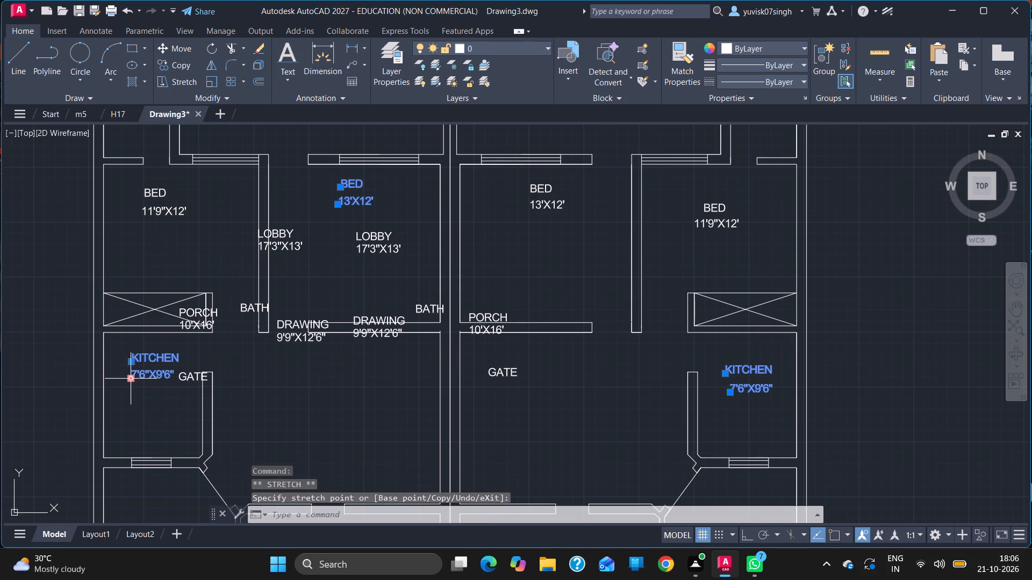
Move the west house's LOBBY and 17'3"X13' texts into its lobby between the kitchen and the shared wall.
left_click(269, 235)
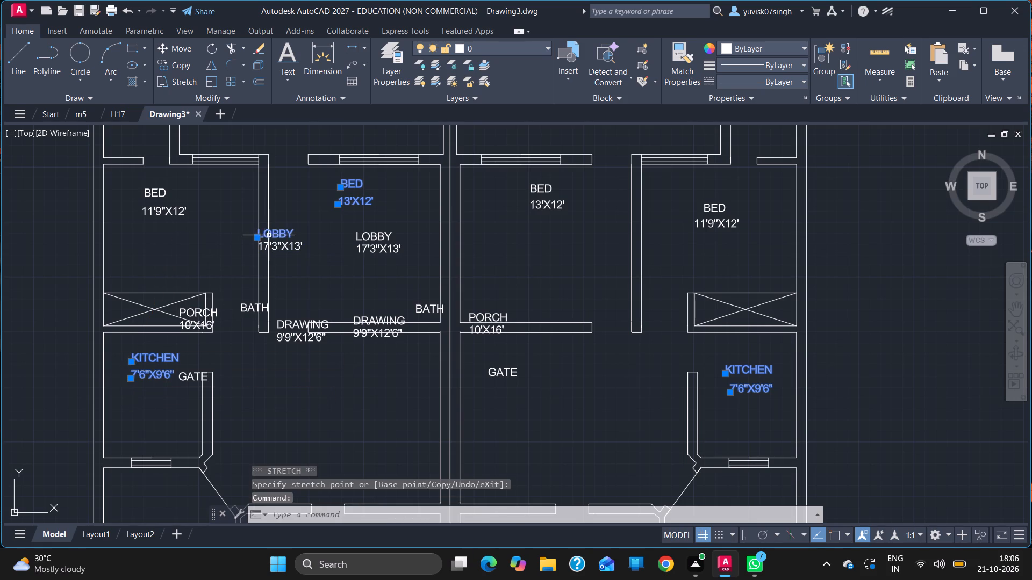
left_click_drag(254, 237, 282, 409)
left_click(282, 409)
left_click(279, 247)
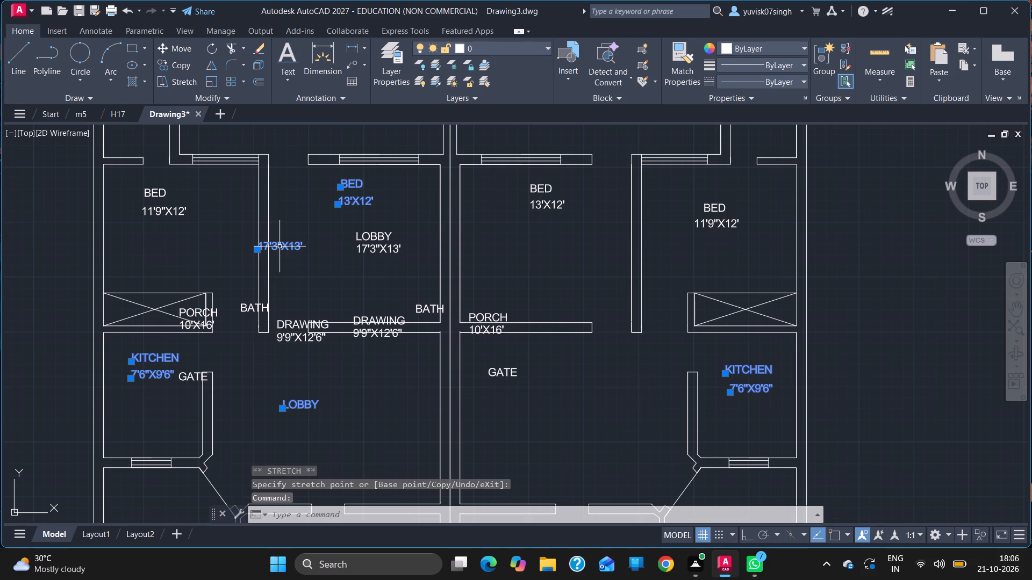
left_click_drag(258, 248, 269, 419)
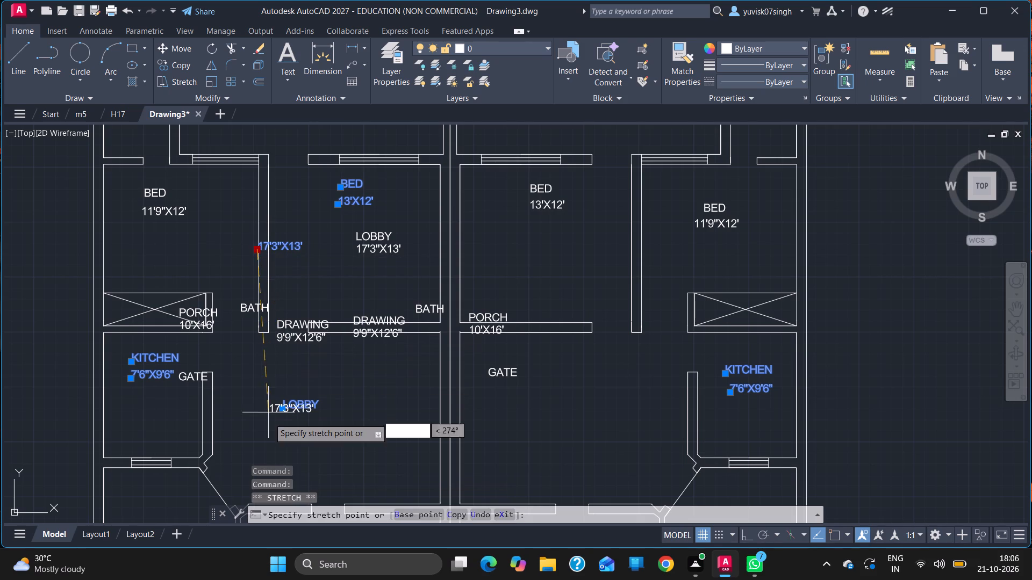
left_click_drag(269, 419, 281, 429)
left_click_drag(281, 429, 362, 235)
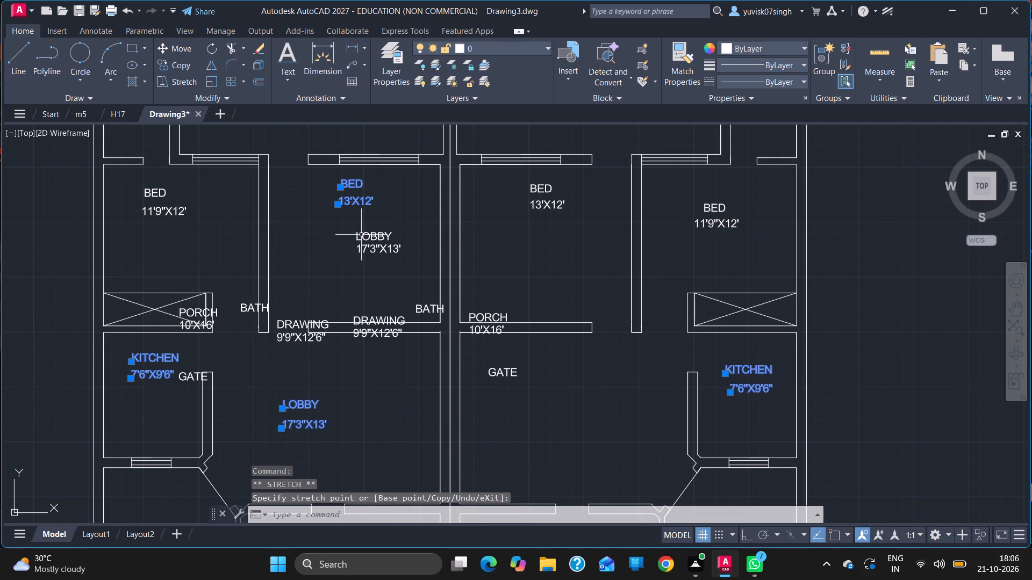
Move the east house's LOBBY and 17'3"X13' texts into its lobby between the shared wall and the kitchen, one below the other.
left_click_drag(362, 235, 364, 235)
left_click(364, 235)
left_click_drag(352, 238, 496, 408)
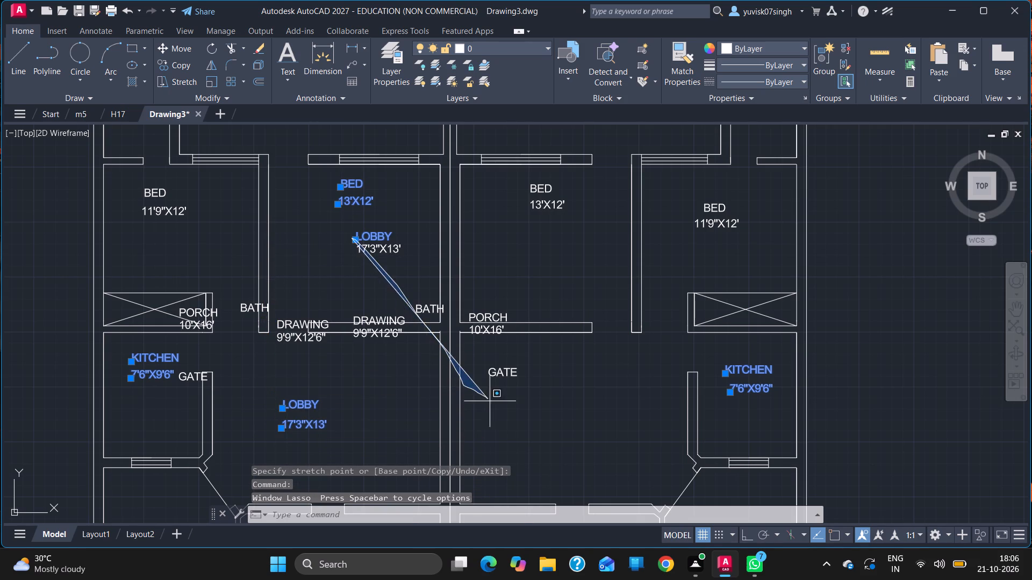
left_click_drag(496, 408, 582, 431)
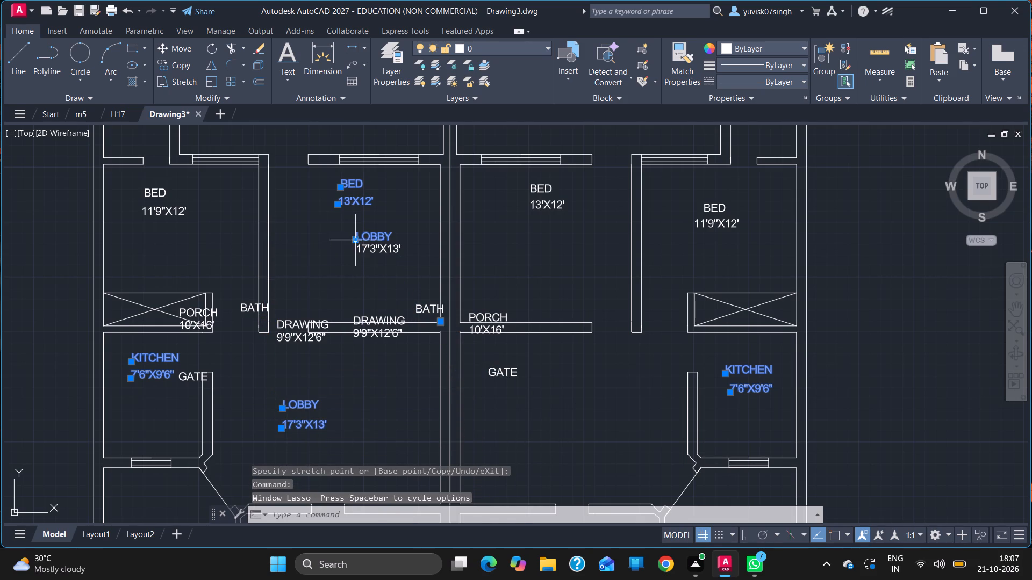
left_click_drag(356, 241, 525, 416)
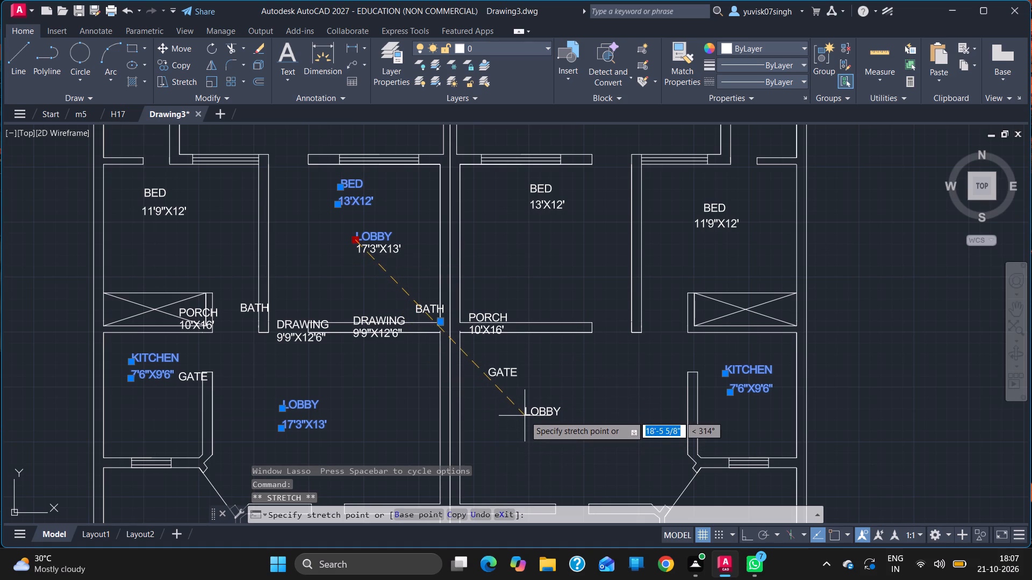
left_click(525, 416)
left_click(386, 245)
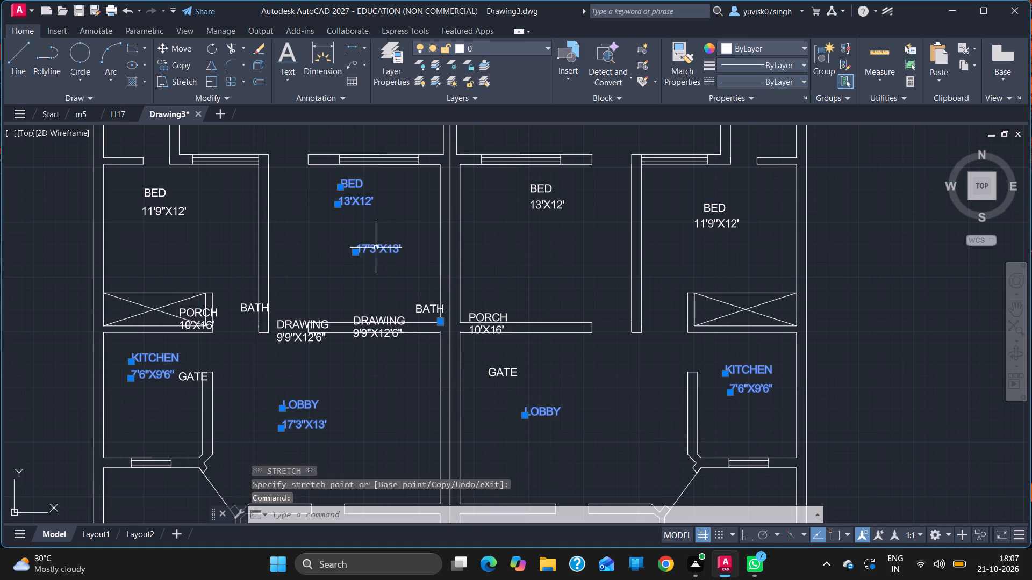
left_click(356, 254)
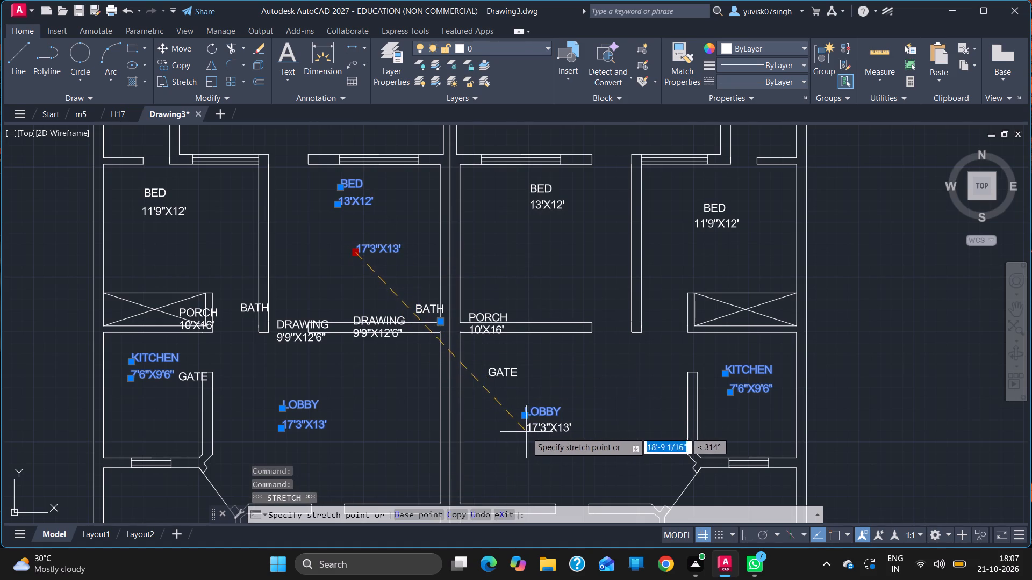
left_click(521, 432)
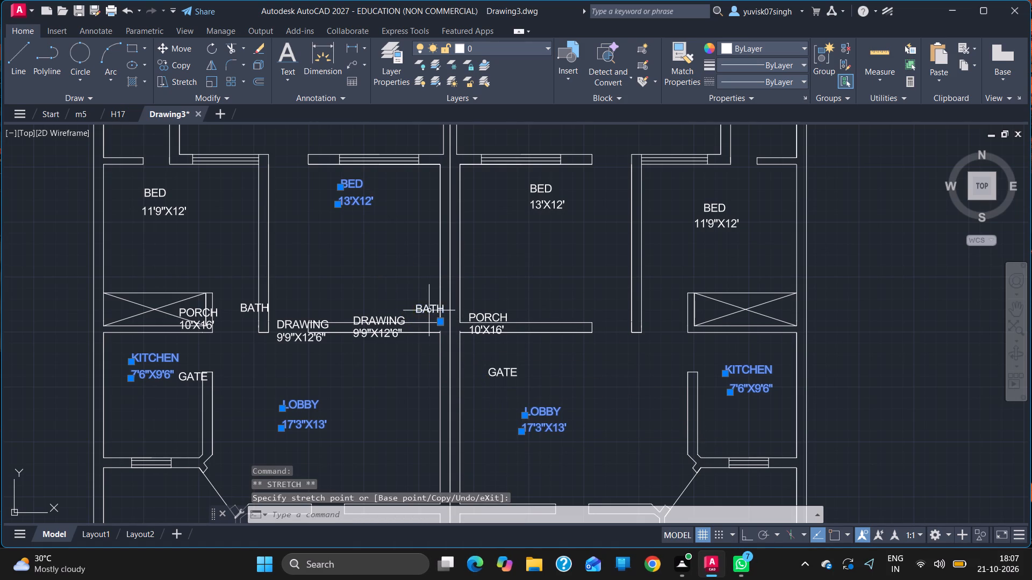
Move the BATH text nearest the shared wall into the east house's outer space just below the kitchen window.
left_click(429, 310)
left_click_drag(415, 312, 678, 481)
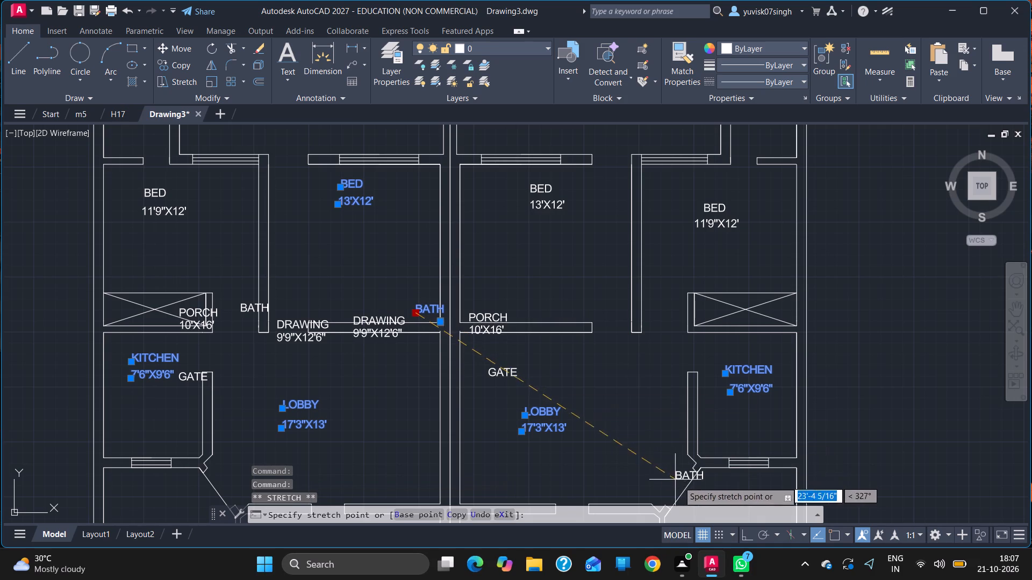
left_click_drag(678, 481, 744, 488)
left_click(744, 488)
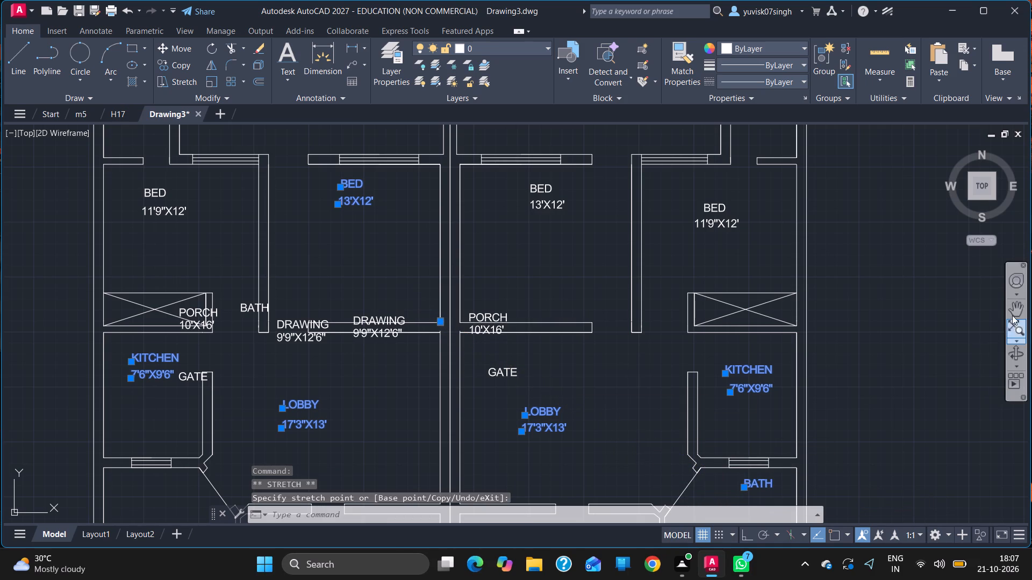
Move the east house's PORCH and 10'X16' texts into its porch below the kitchen, one below the other.
left_click(1012, 309)
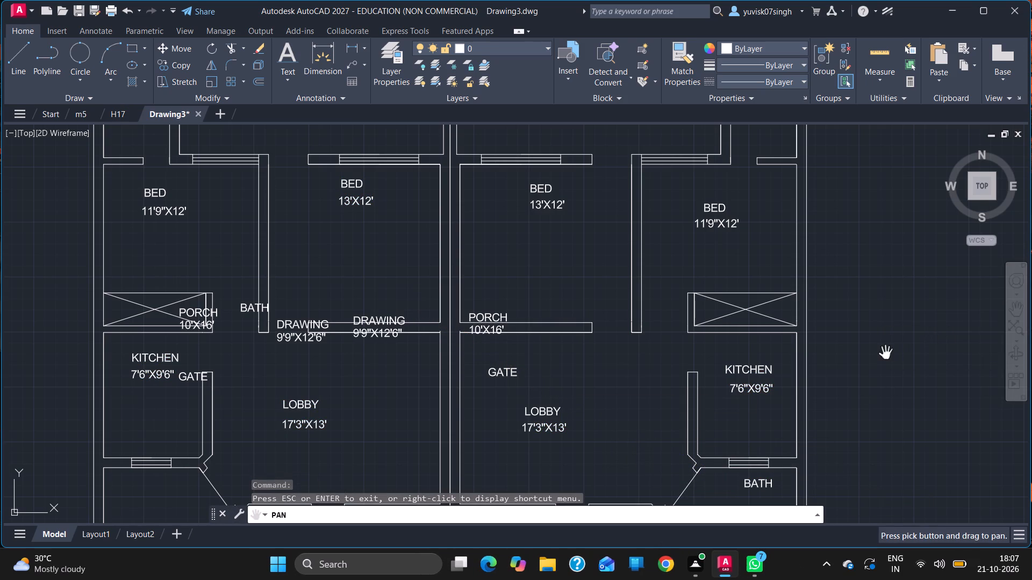
left_click_drag(885, 353, 886, 278)
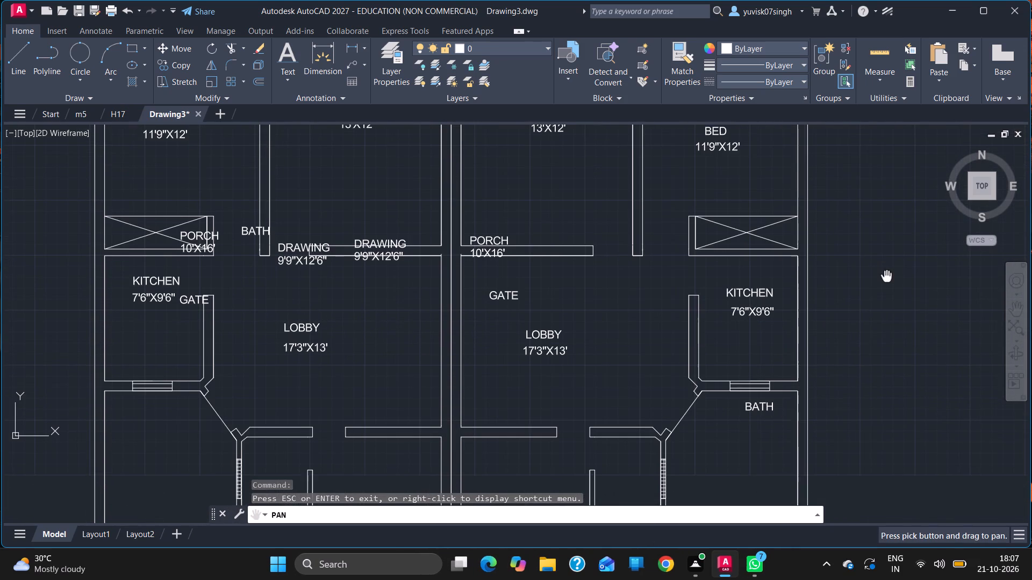
left_click_drag(886, 278, 874, 201)
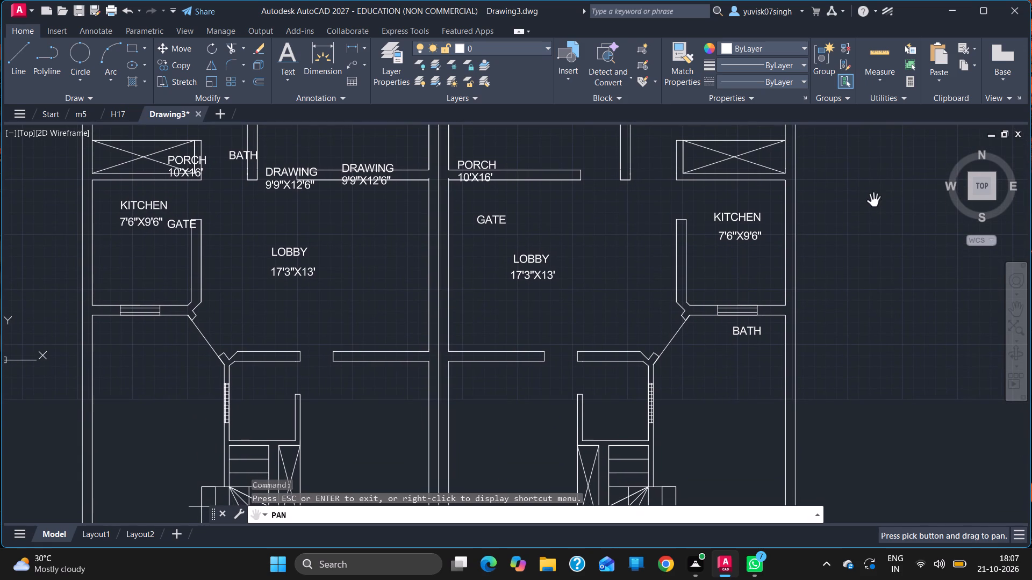
left_click(874, 201)
key("Escape")
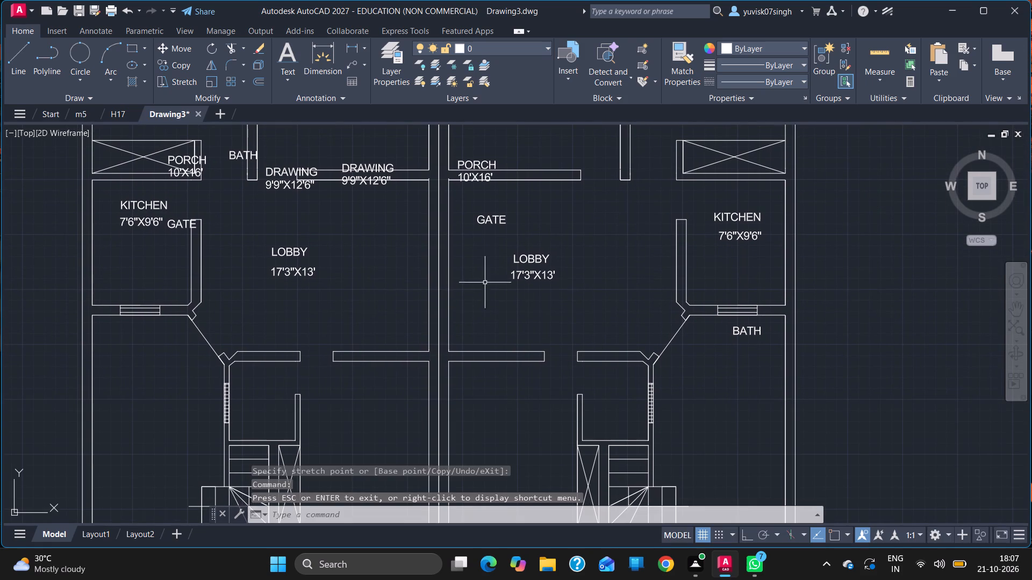
left_click(476, 166)
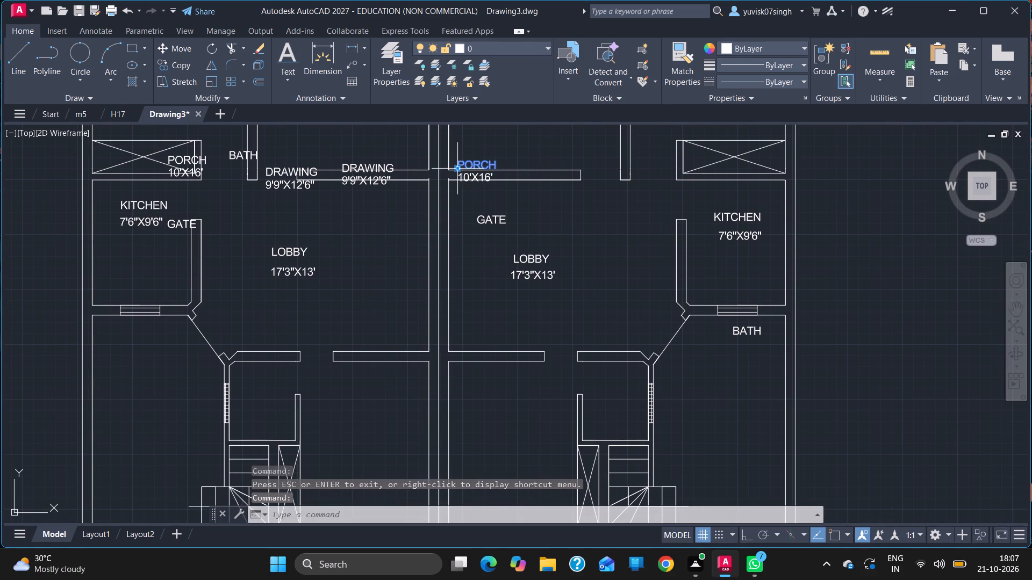
left_click(458, 168)
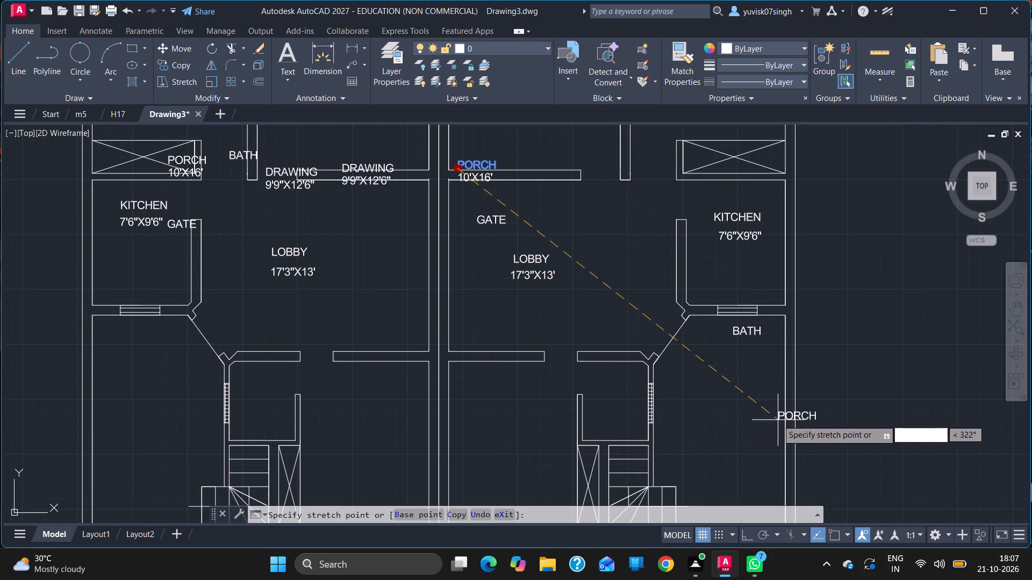
left_click(715, 413)
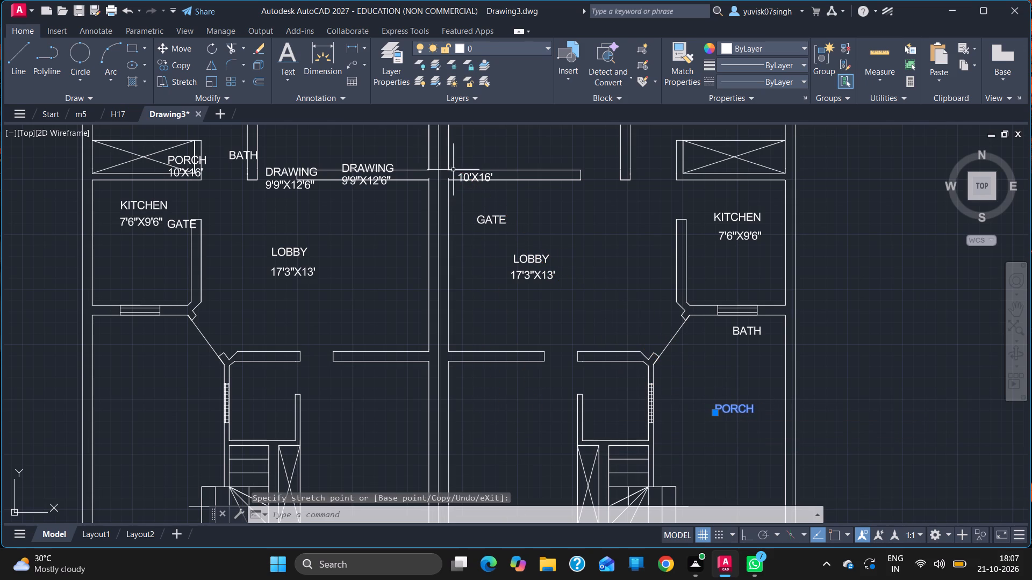
left_click(461, 178)
left_click_drag(459, 180, 720, 433)
left_click(720, 433)
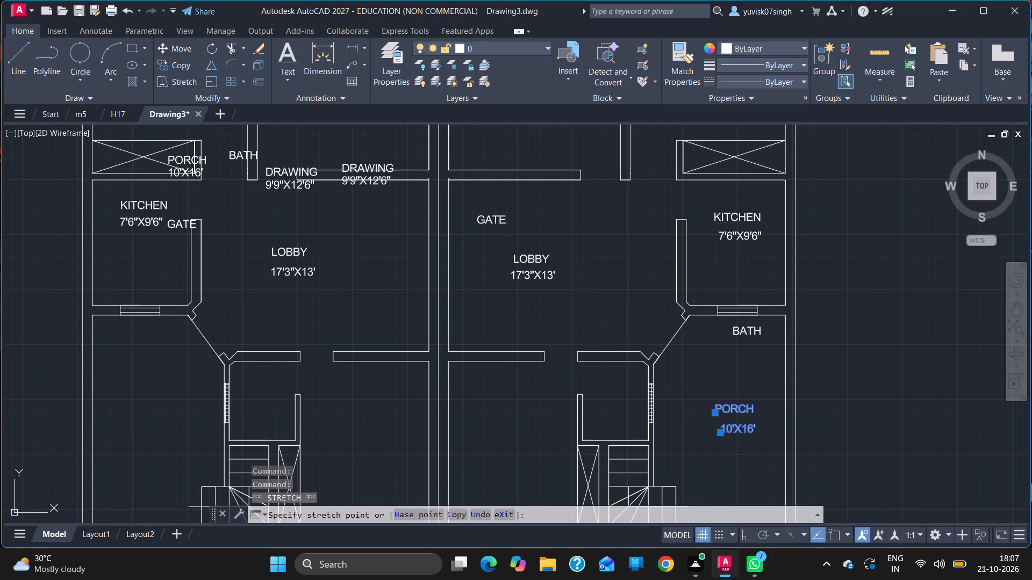
Move the east house's BATH text from the porch area into the small bathroom above its staircase.
left_click(750, 328)
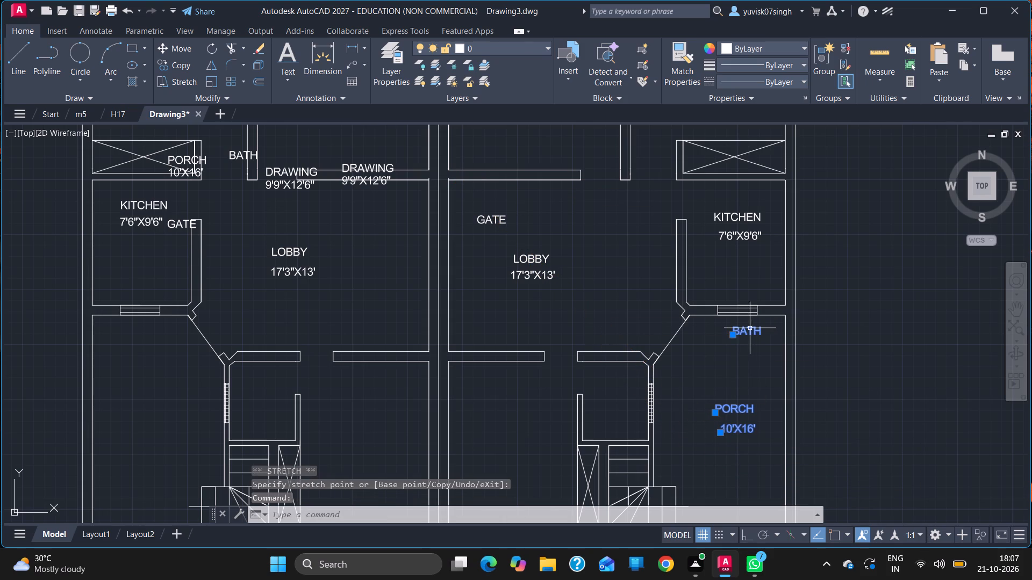
left_click_drag(735, 335, 612, 388)
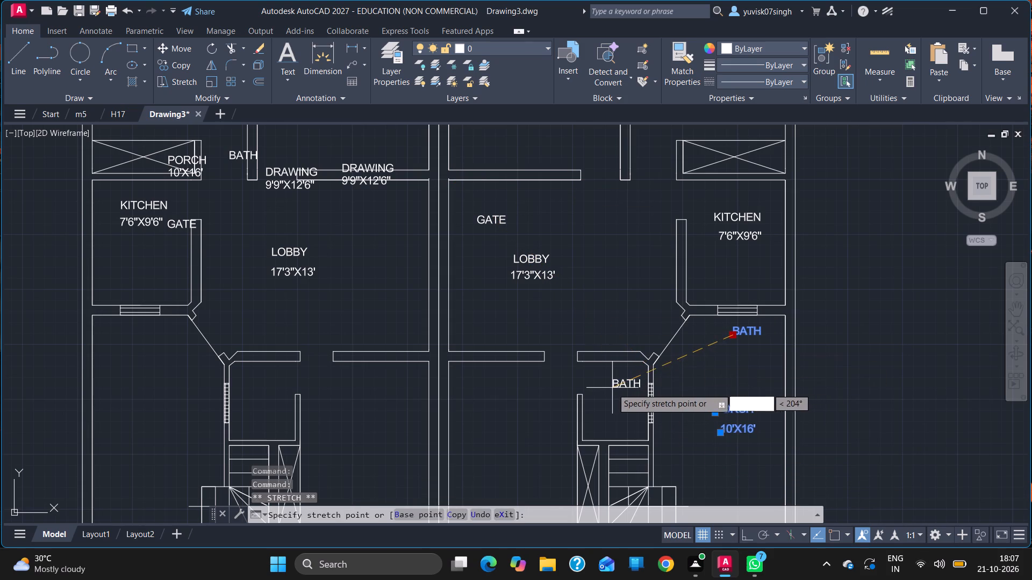
left_click_drag(612, 388, 605, 391)
left_click(605, 391)
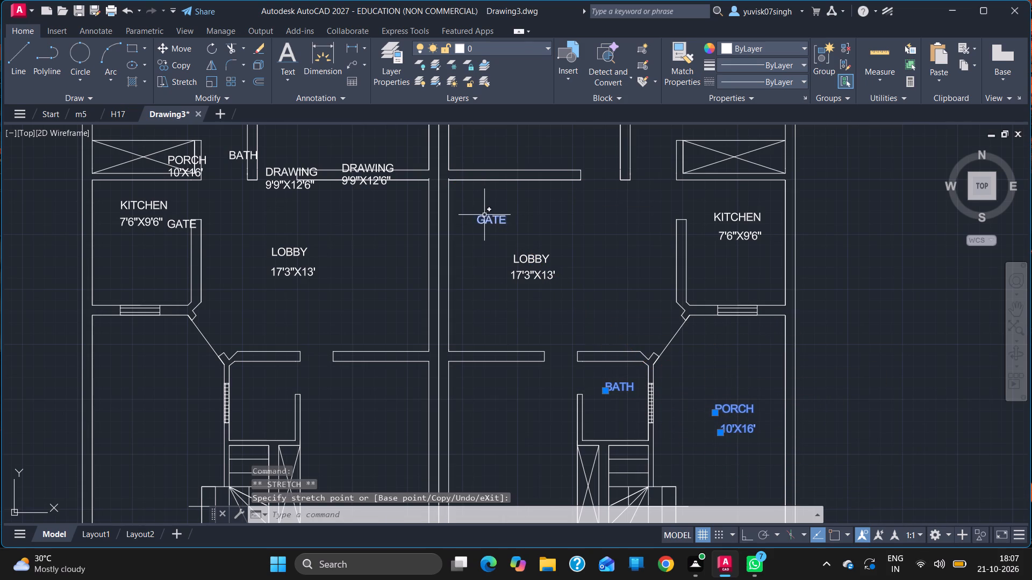
Move the east house's DRAWING and 9'9"X12'6" texts into its drawing room beside the shared wall, one below the other.
left_click(374, 168)
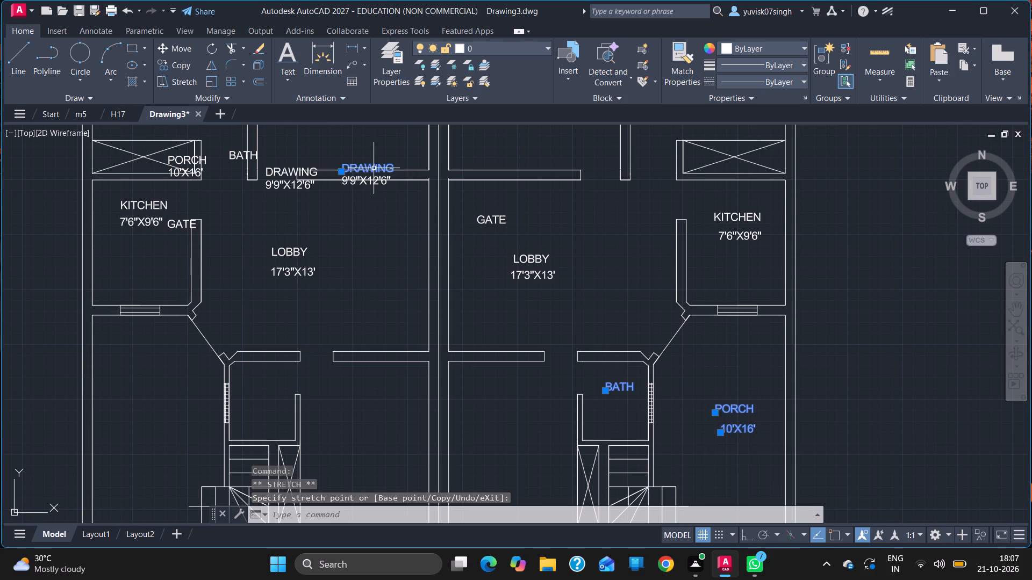
left_click_drag(339, 171, 481, 405)
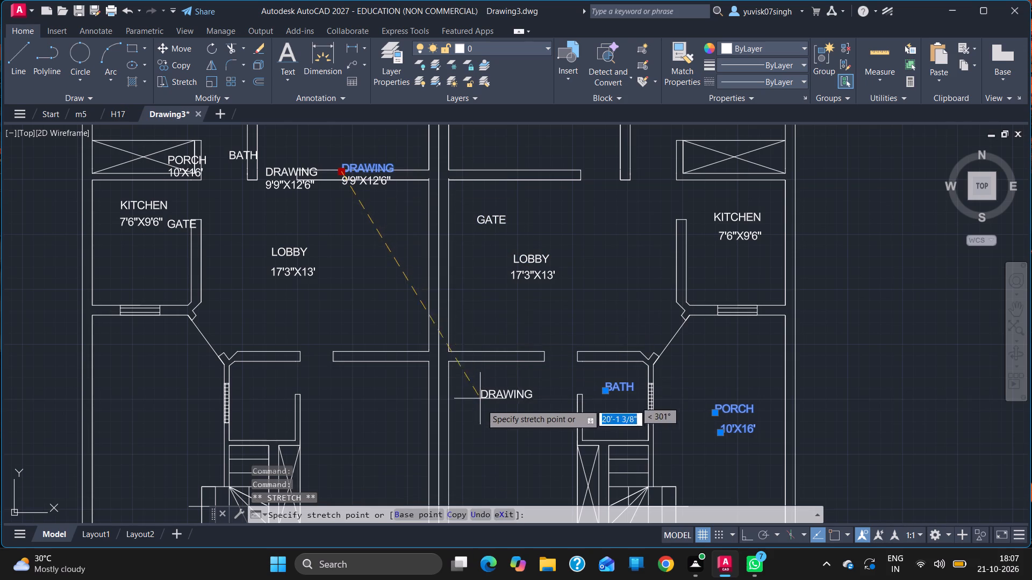
left_click_drag(481, 405, 482, 424)
left_click(482, 424)
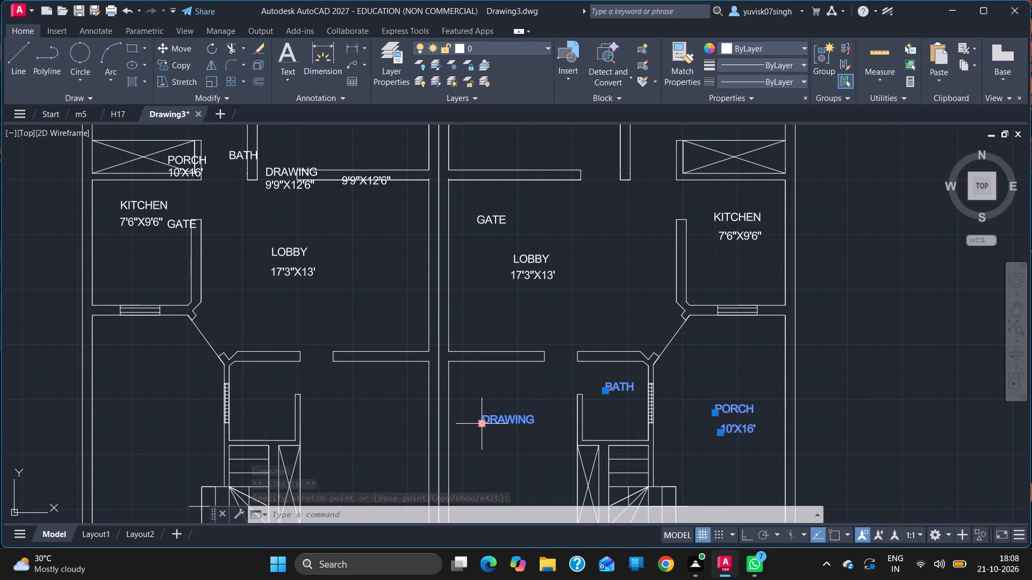
left_click(345, 179)
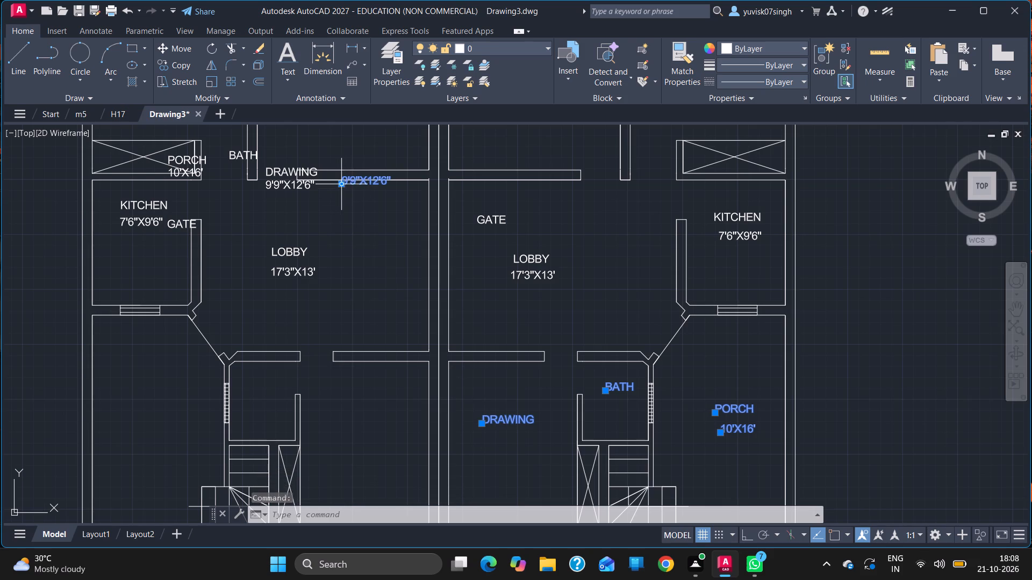
left_click_drag(342, 184, 487, 446)
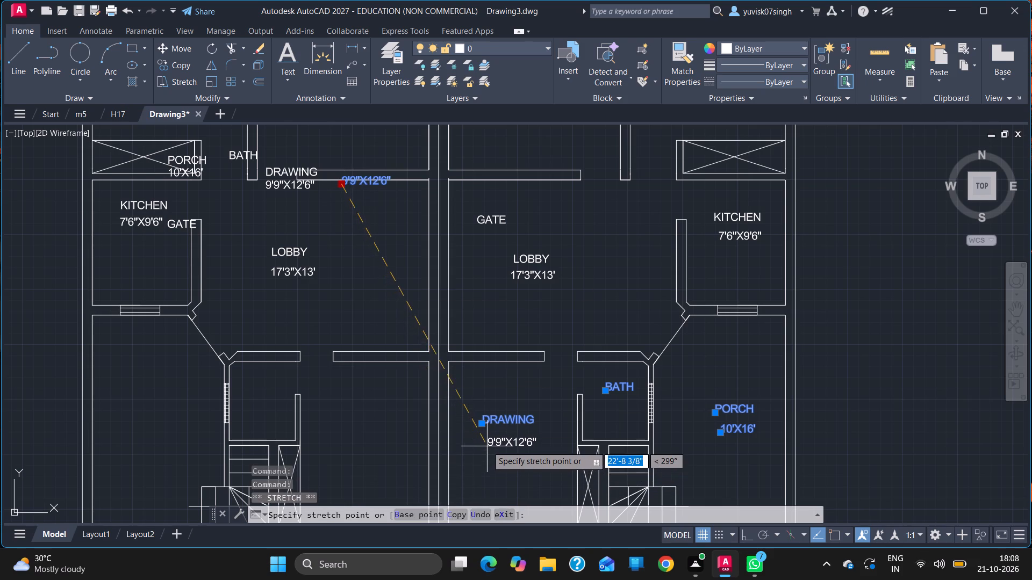
left_click_drag(487, 446, 487, 445)
left_click(487, 445)
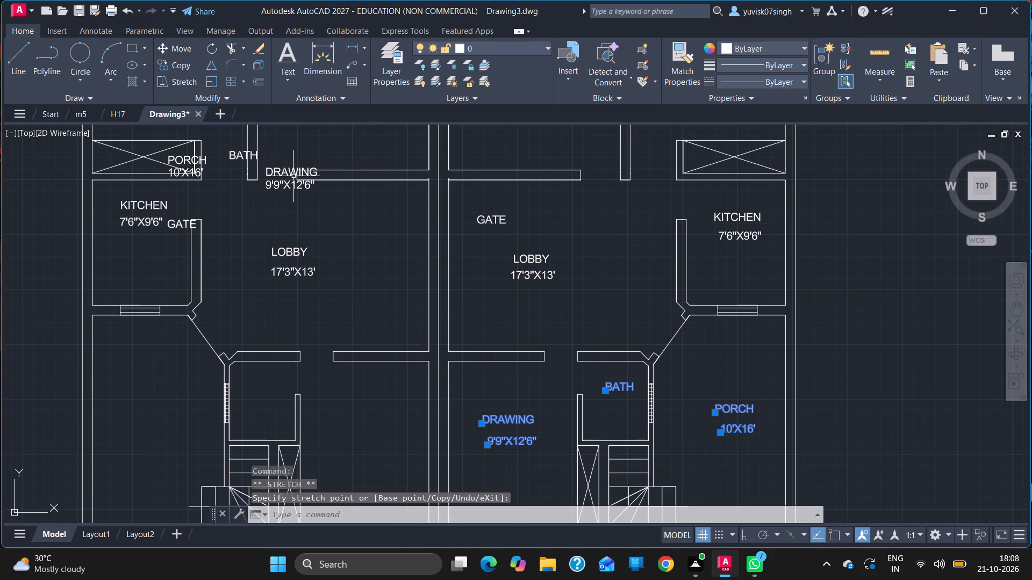
Move the west house's DRAWING and 9'9"X12'6" texts into its drawing room beside the shared wall, one below the other.
left_click(291, 173)
left_click_drag(264, 176, 286, 222)
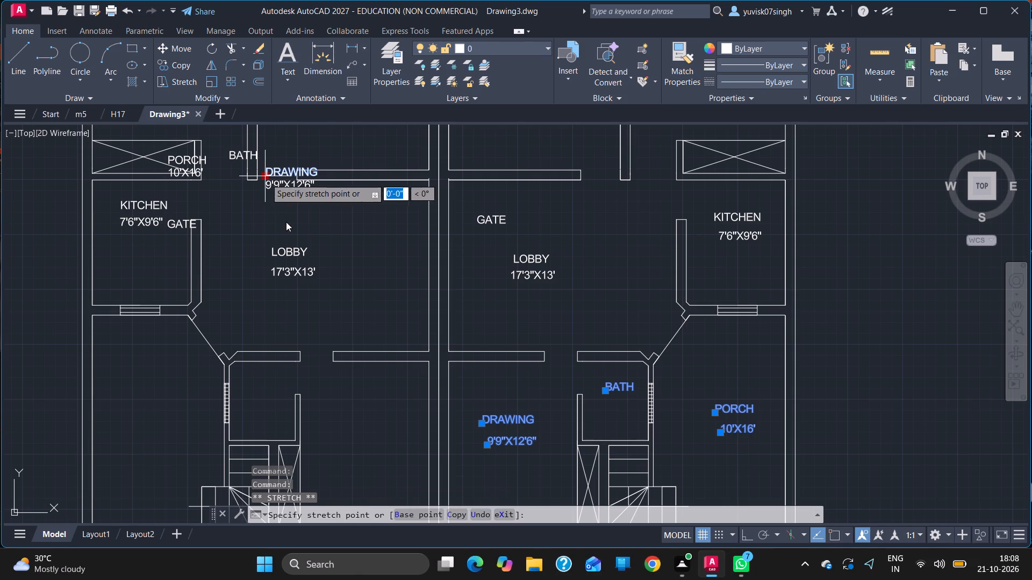
left_click_drag(286, 222, 357, 421)
left_click(357, 421)
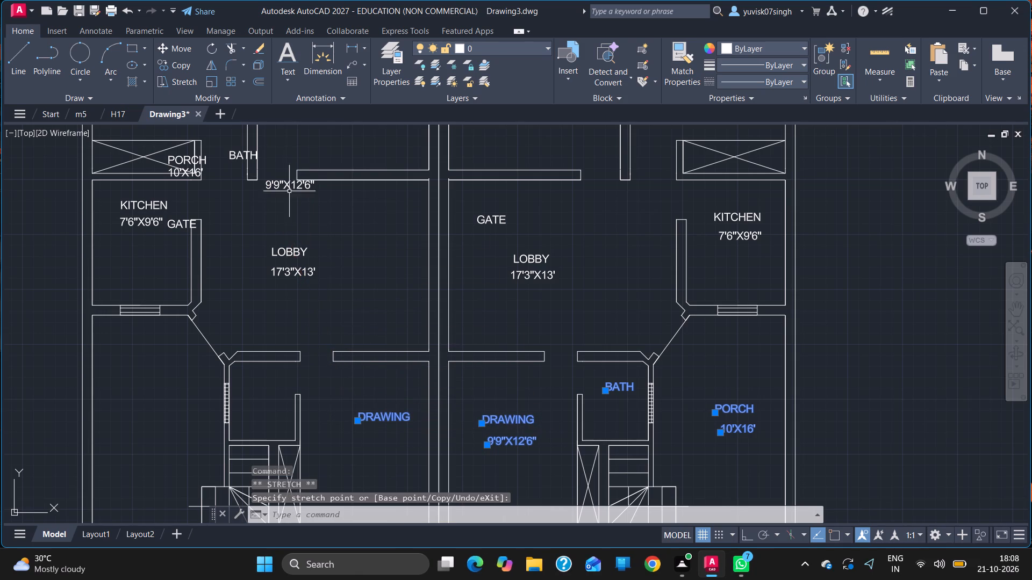
left_click(282, 184)
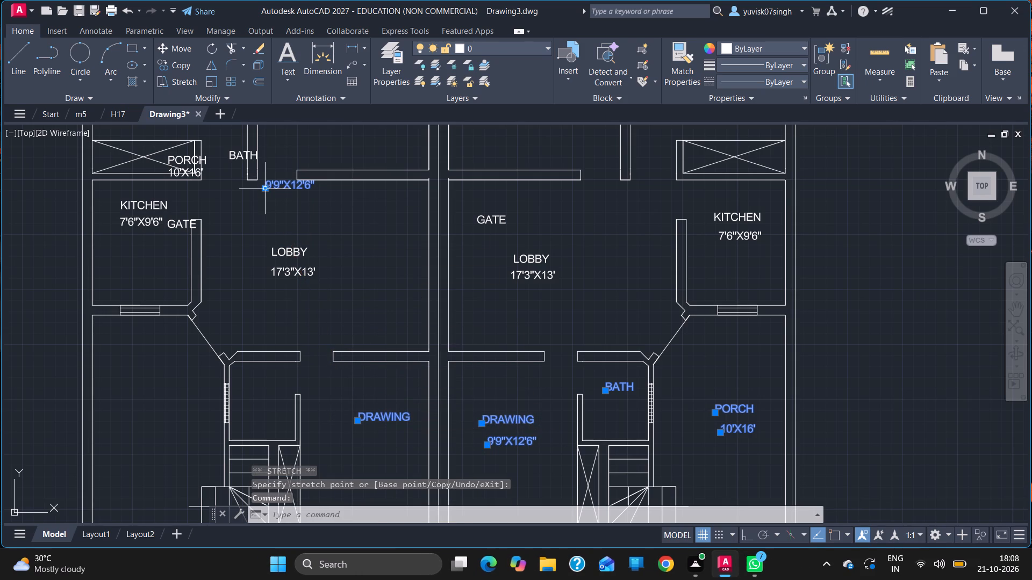
left_click_drag(265, 189, 338, 404)
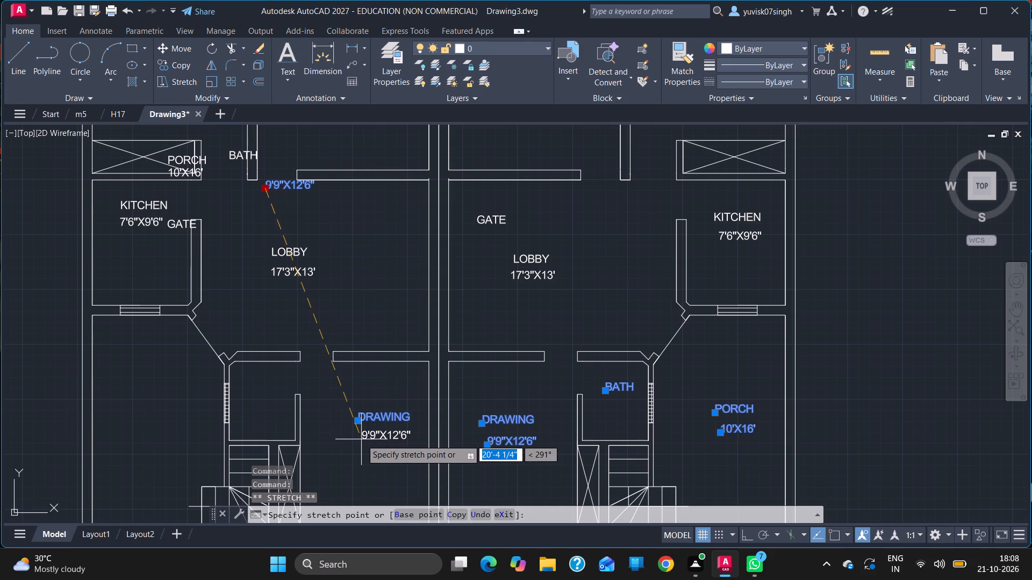
left_click(361, 439)
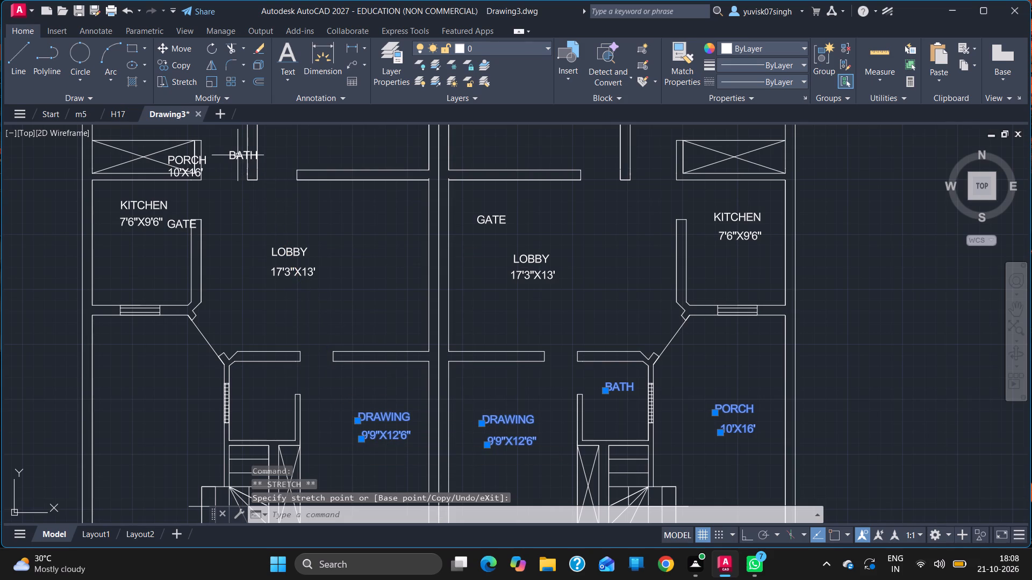
Move the west house's BATH text into the small bathroom above its staircase.
left_click(237, 155)
left_click_drag(230, 160, 250, 280)
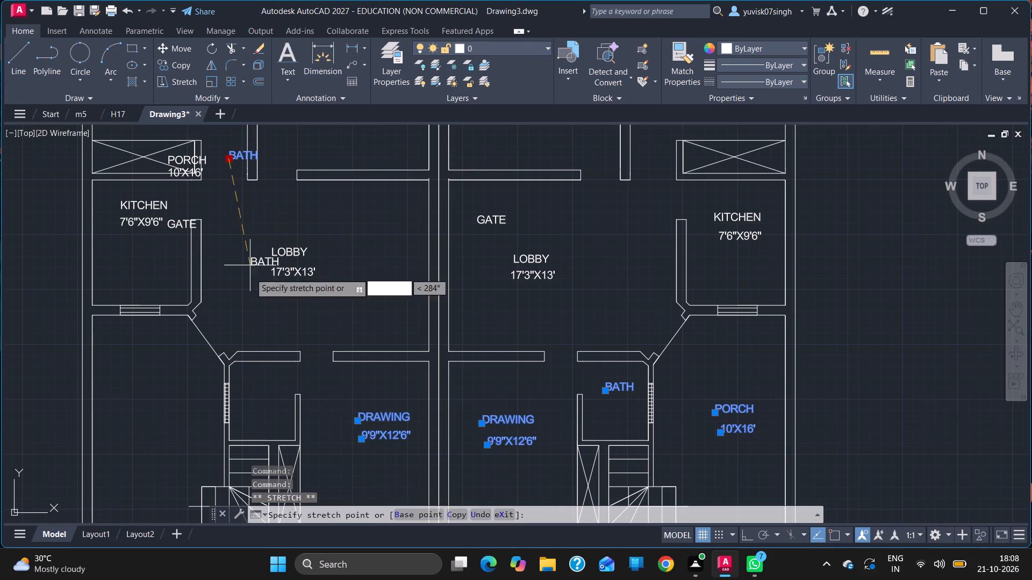
left_click_drag(250, 280, 246, 360)
left_click(248, 398)
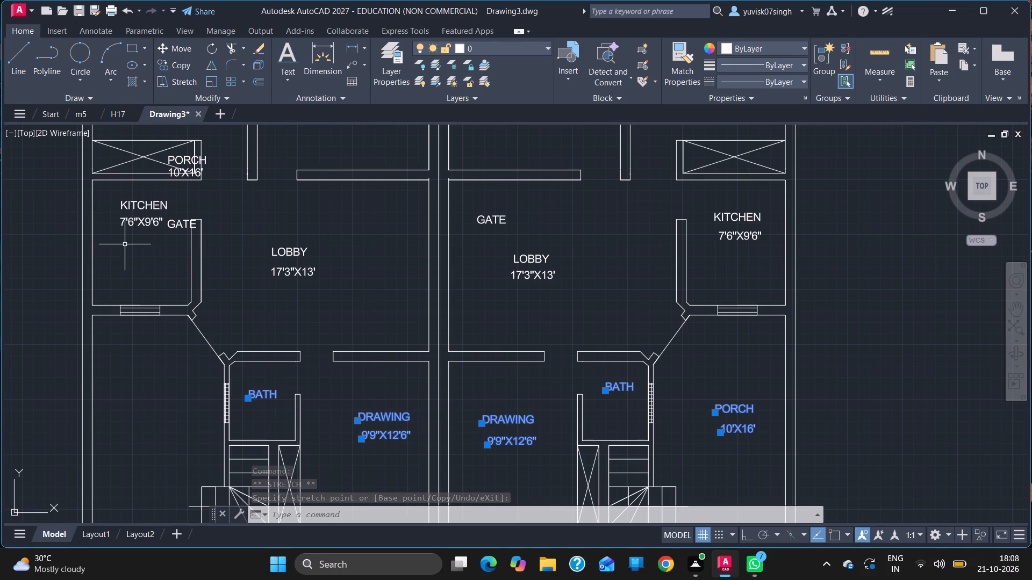
Move the west house's PORCH and 10'X16' texts into its porch below the kitchen, one below the other.
left_click(174, 161)
left_click_drag(169, 163, 128, 394)
left_click_drag(128, 394, 159, 204)
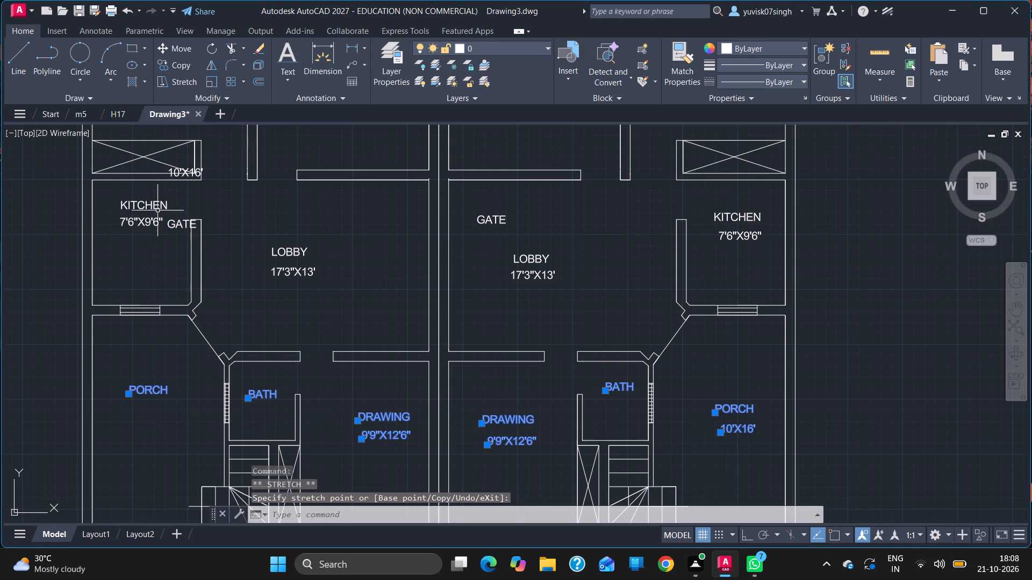
left_click_drag(159, 204, 177, 173)
left_click(177, 173)
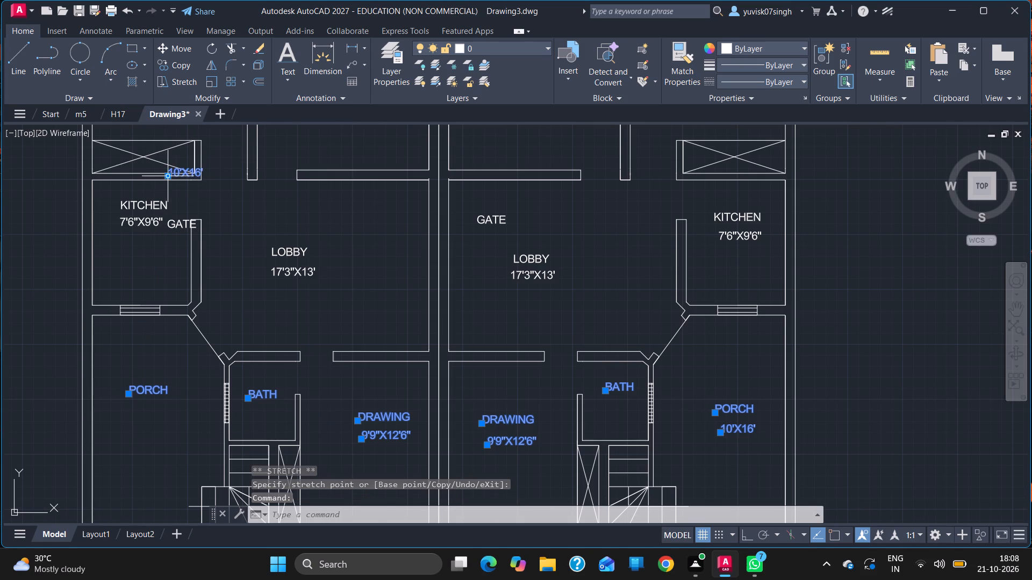
left_click_drag(169, 177, 134, 414)
left_click(134, 414)
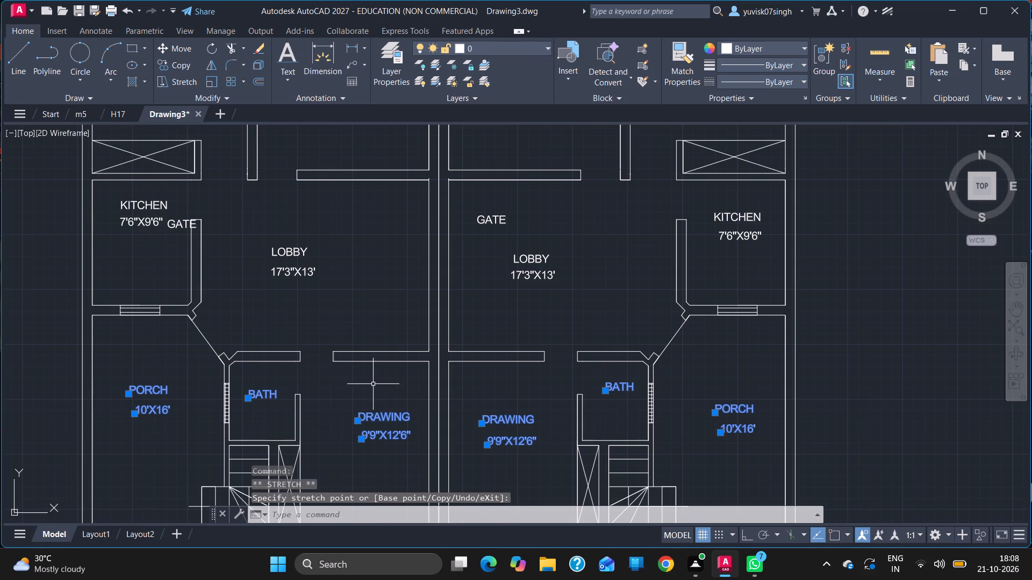
Move the east house's GATE text to the front opening of its porch, just above the bottom boundary line.
left_click(1014, 312)
left_click_drag(886, 374, 883, 307)
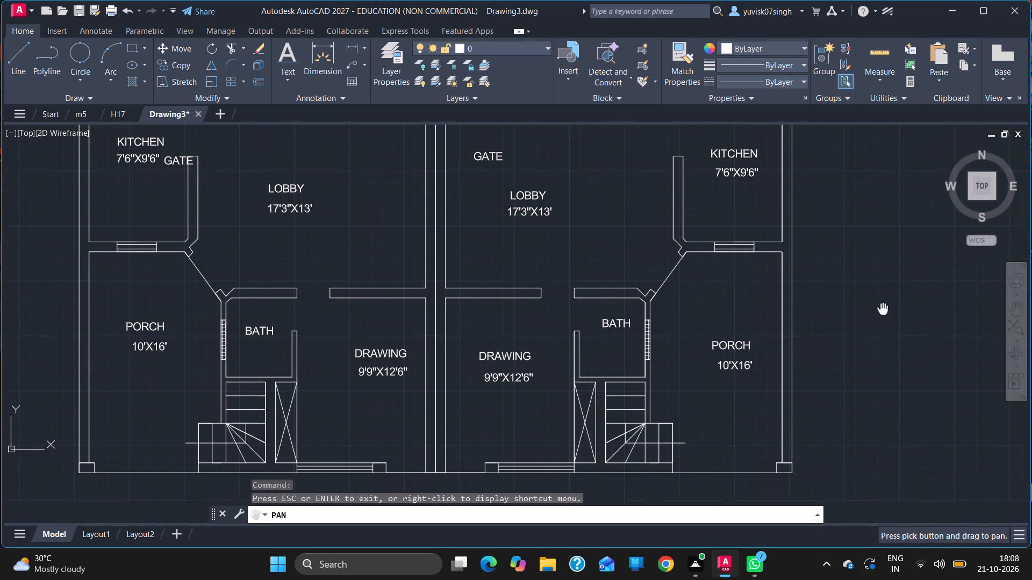
left_click_drag(883, 307, 881, 290)
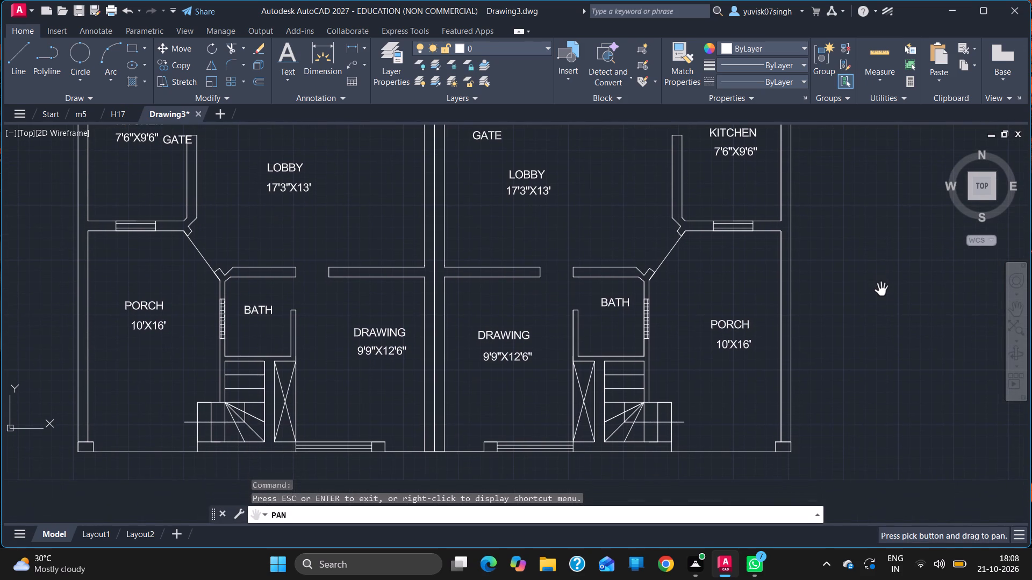
key("Escape")
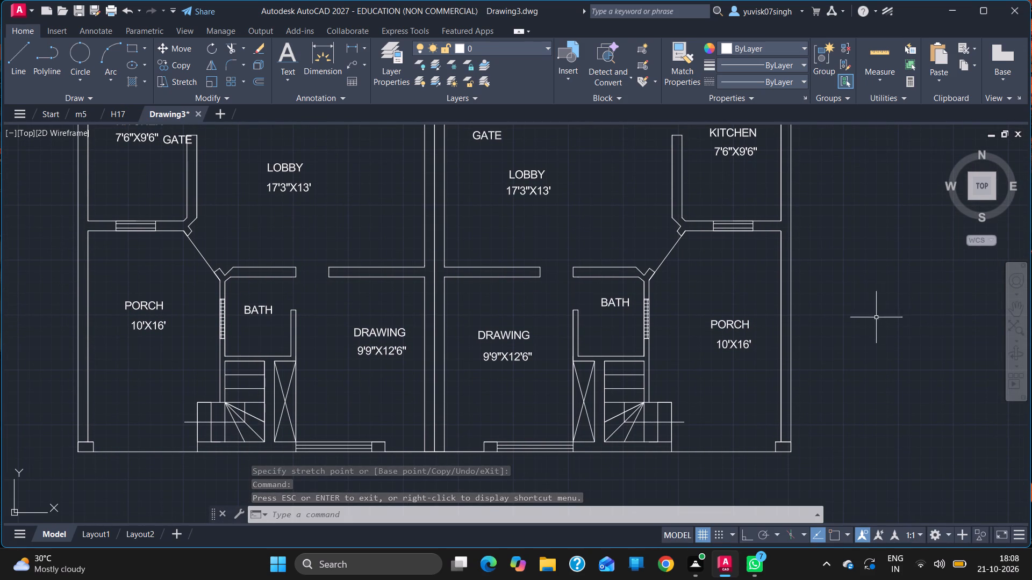
left_click(475, 139)
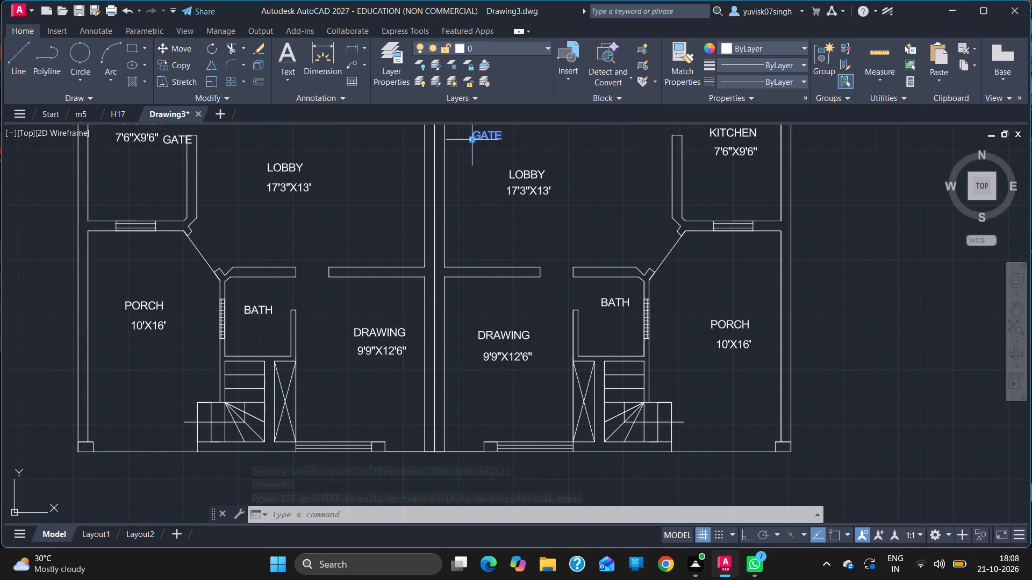
left_click(475, 139)
left_click_drag(475, 139, 686, 421)
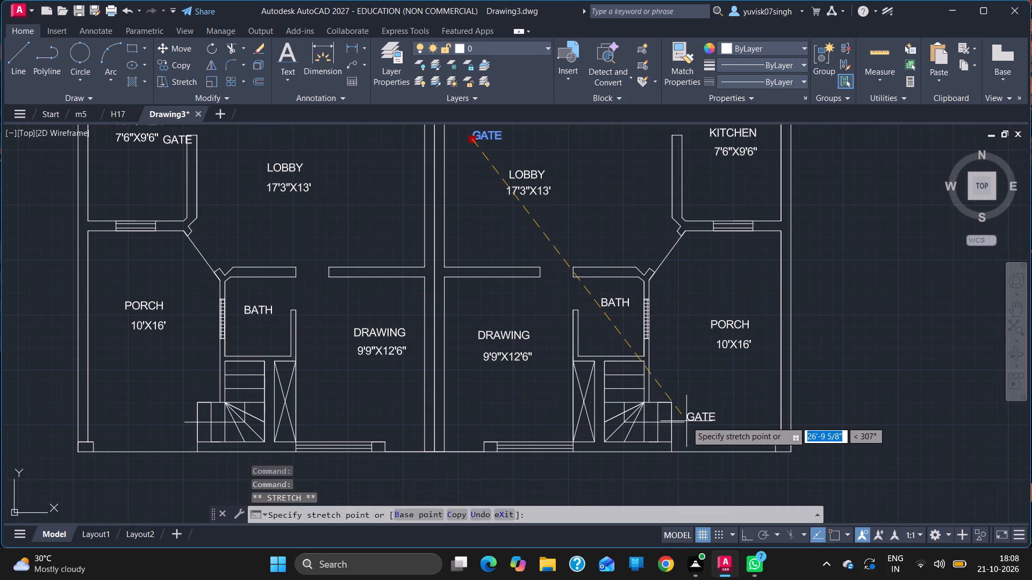
left_click(706, 447)
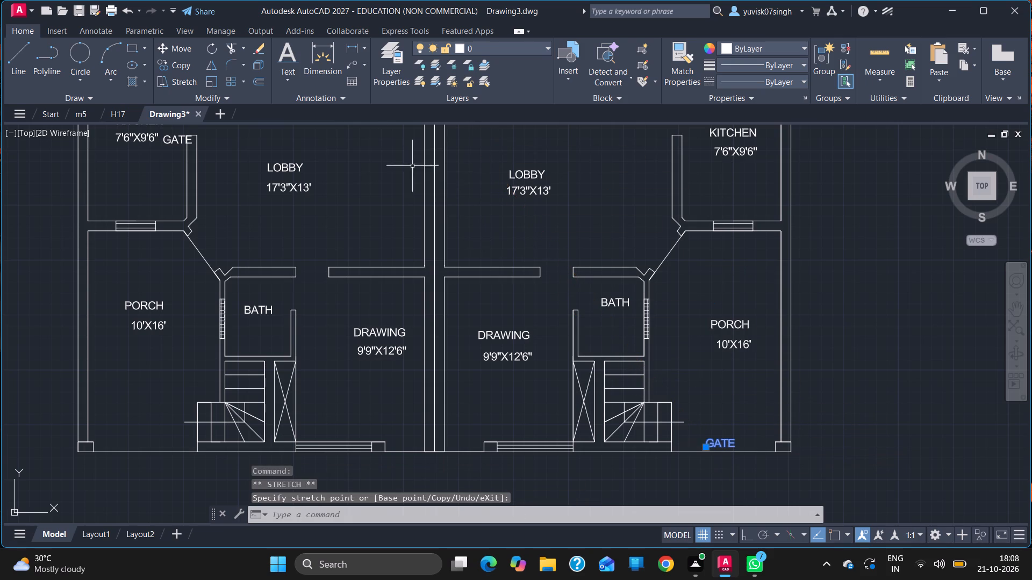
Move the west house's GATE text to the front opening of its porch, just above the bottom boundary line.
double_click(171, 140)
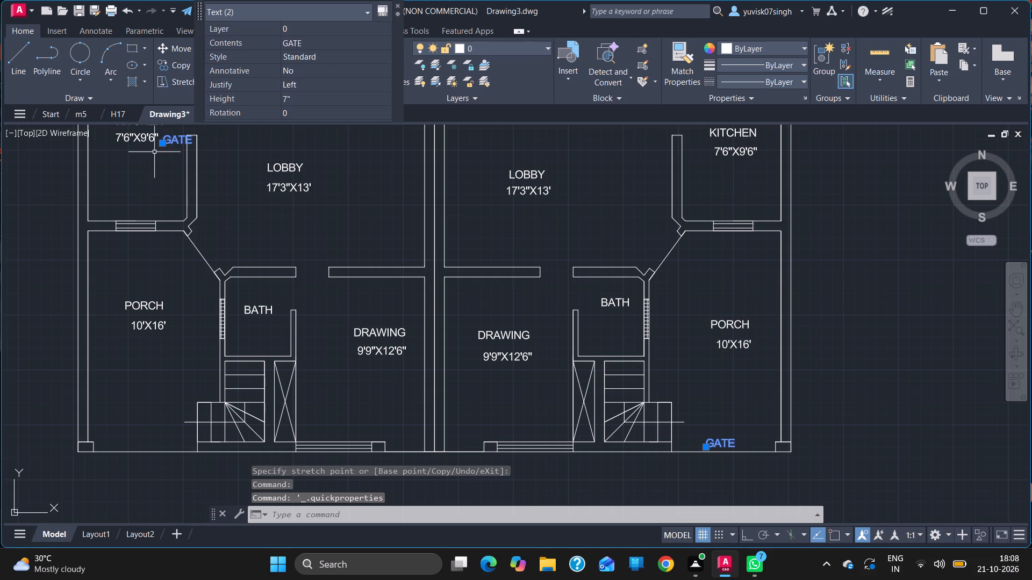
left_click_drag(160, 143, 141, 409)
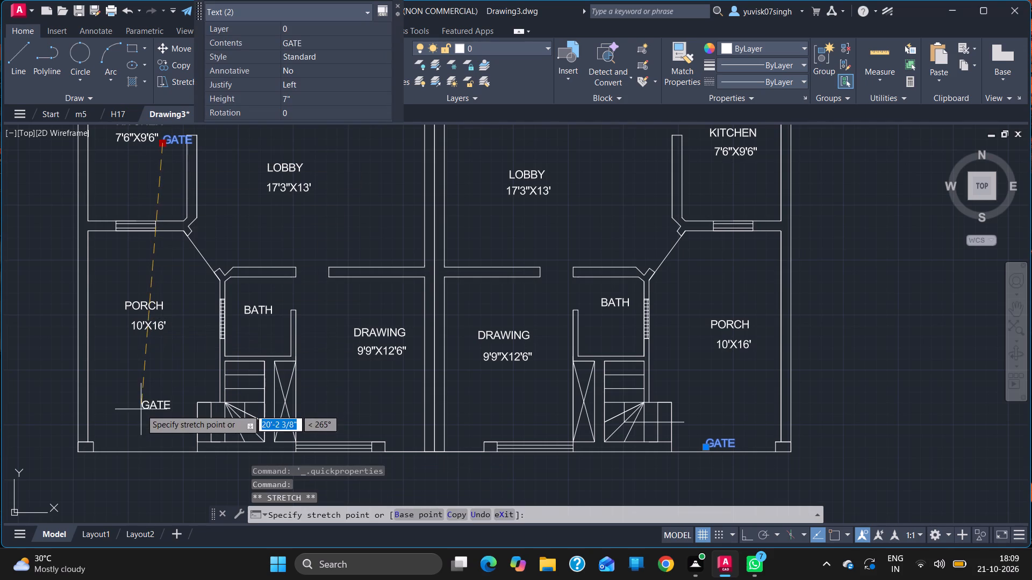
left_click(133, 445)
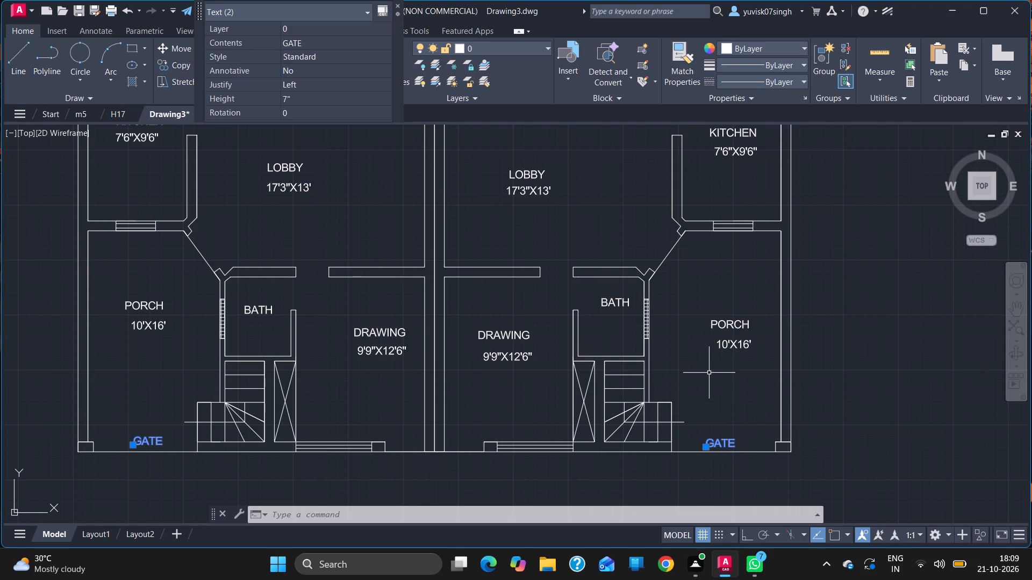
Save the drawing as H18 in the Documents folder.
scroll(709, 373, "down", 2, "ctrl")
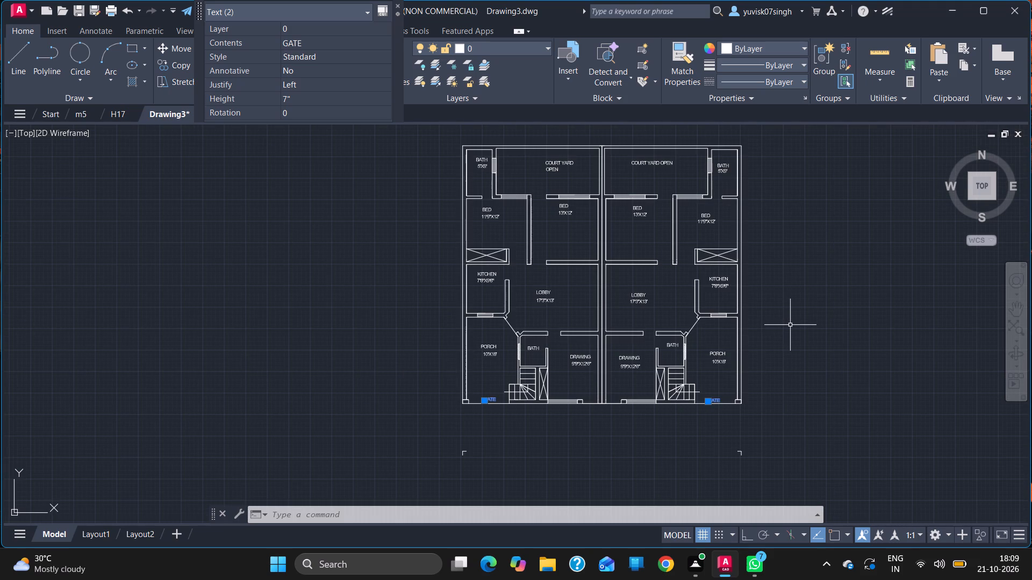
key("ctrl+s")
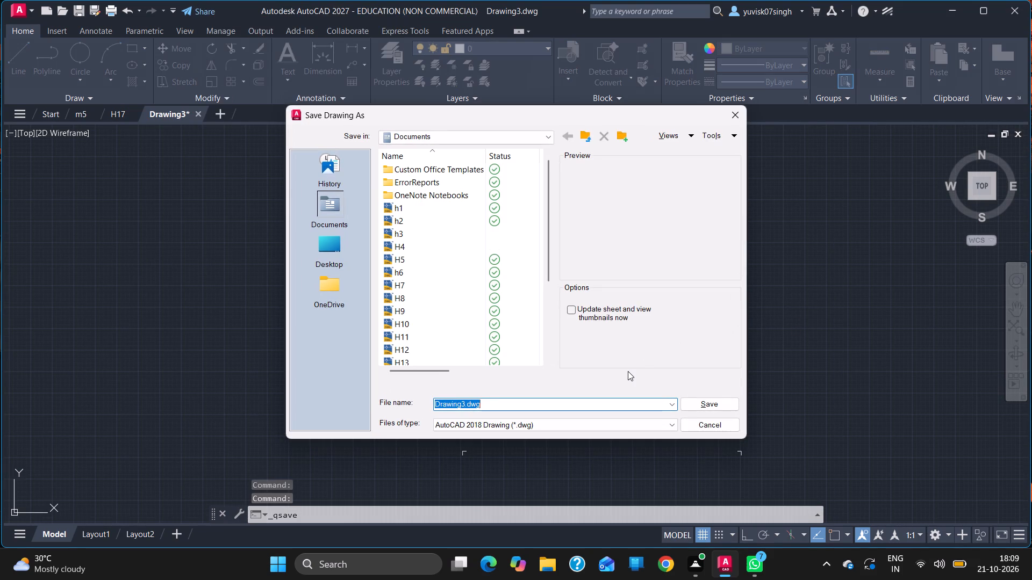
key("BackSpace")
key("h")
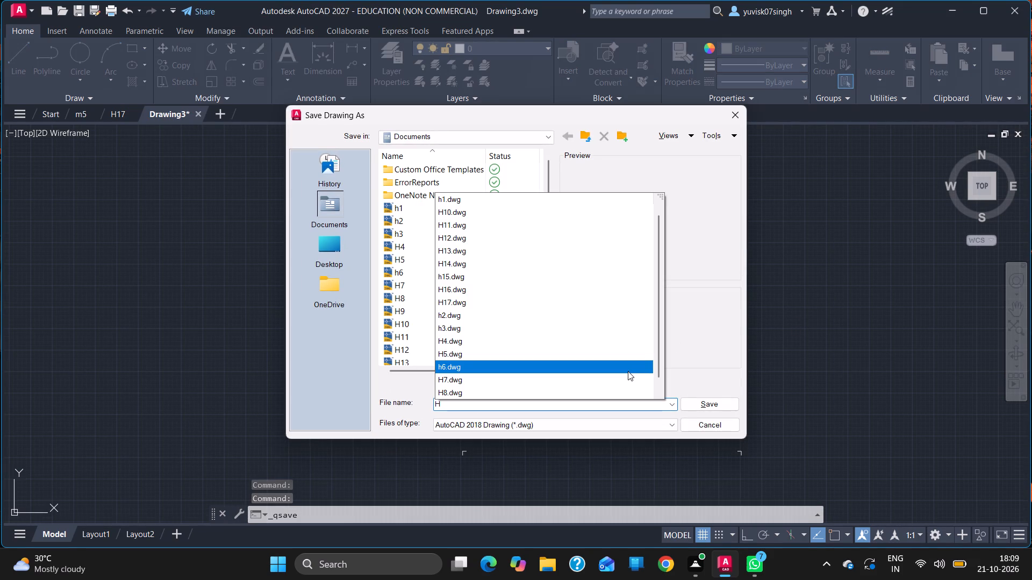
key("1")
key("8")
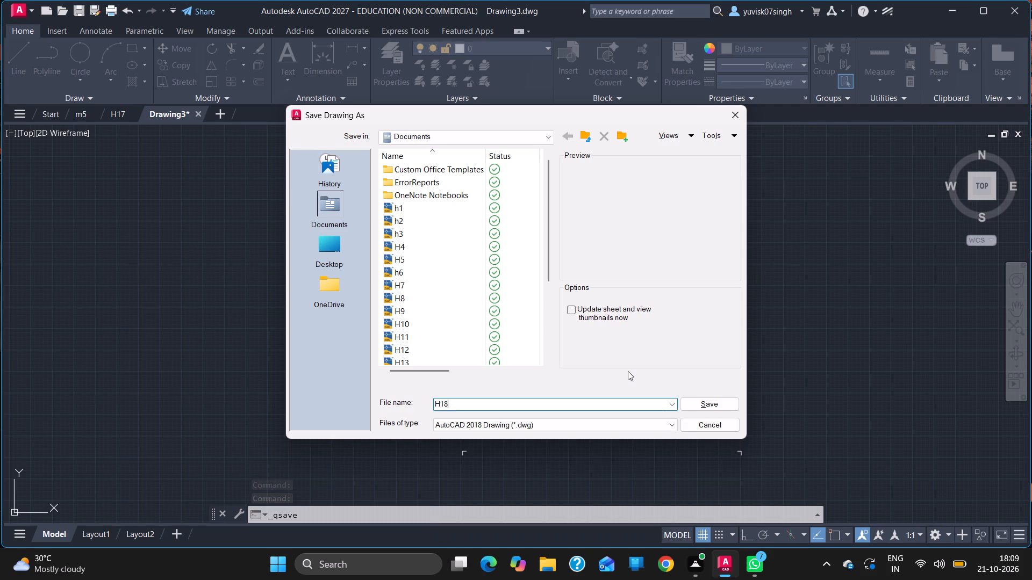
key("Return")
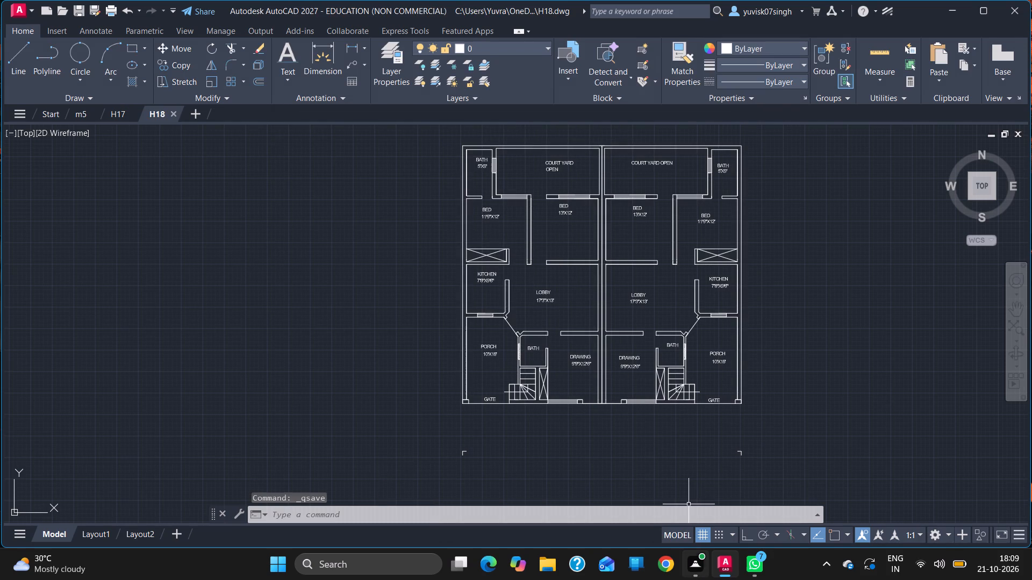